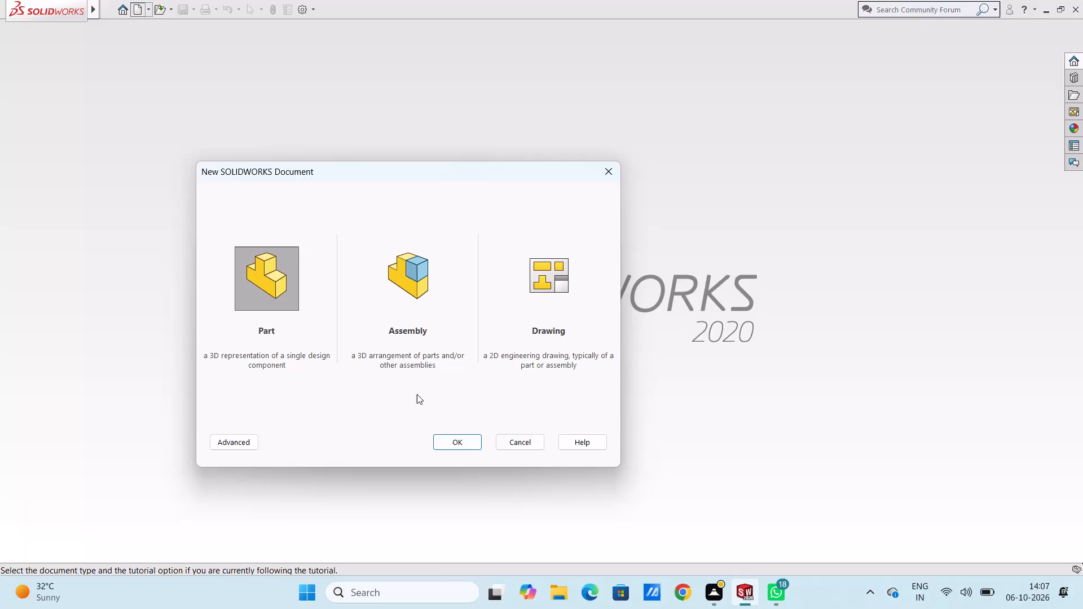
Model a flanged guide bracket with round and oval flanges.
Create a new part document and start a sketch on the Front Plane.
click(442, 438)
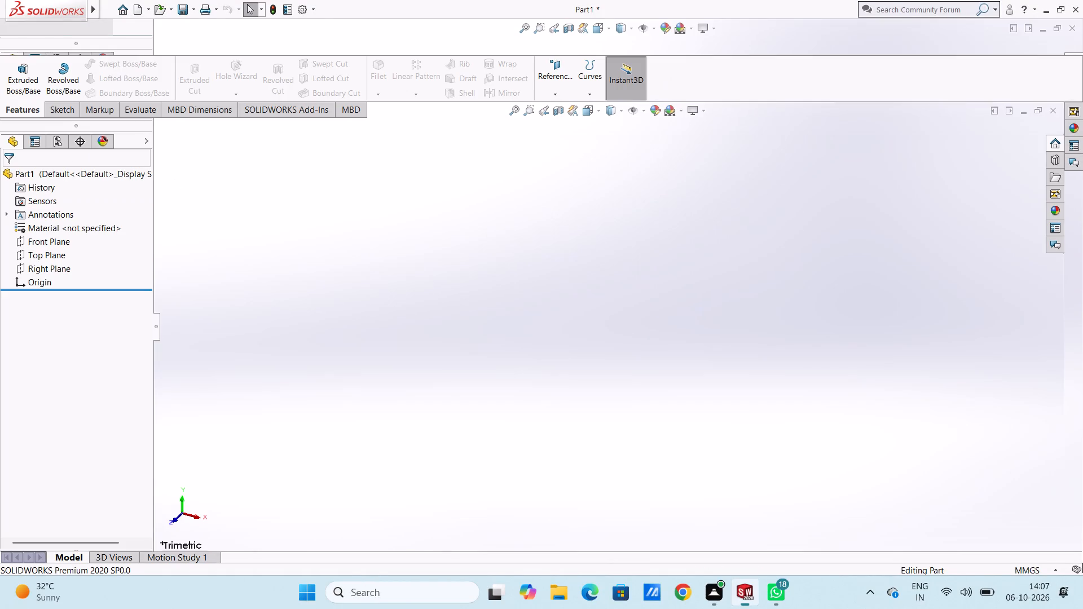
click(56, 241)
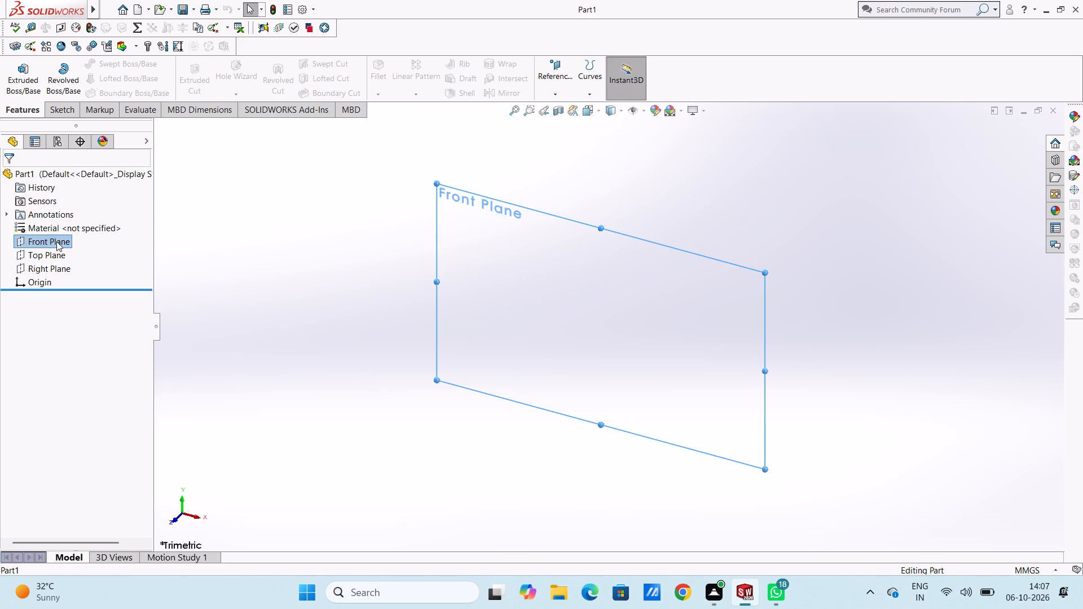
click(65, 224)
click(343, 244)
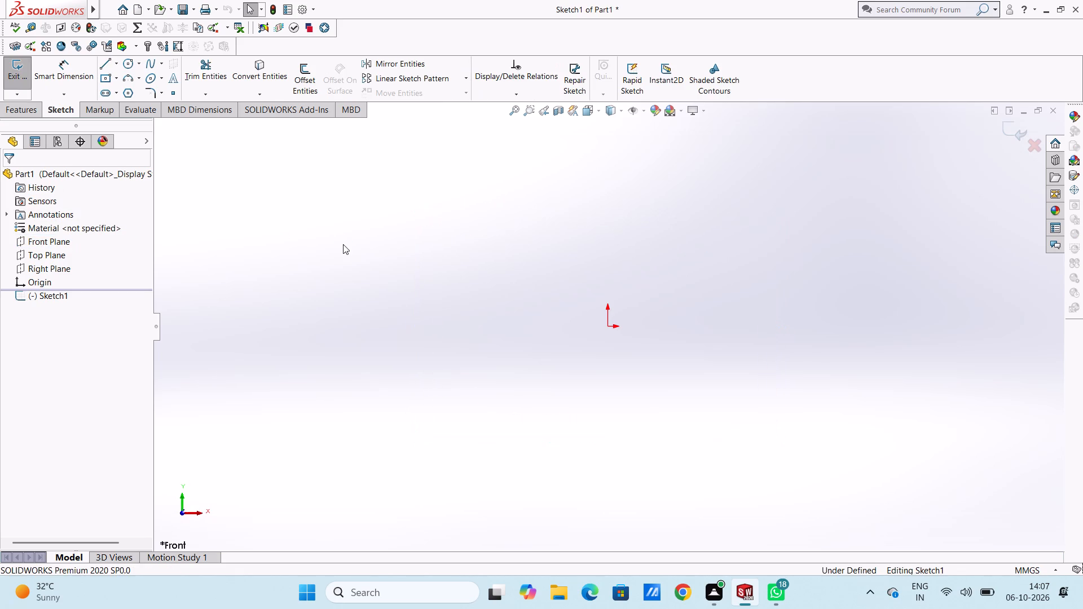
Sketch two concentric circles centred on the origin, with radii of about 49 mm and 25 mm.
click(129, 63)
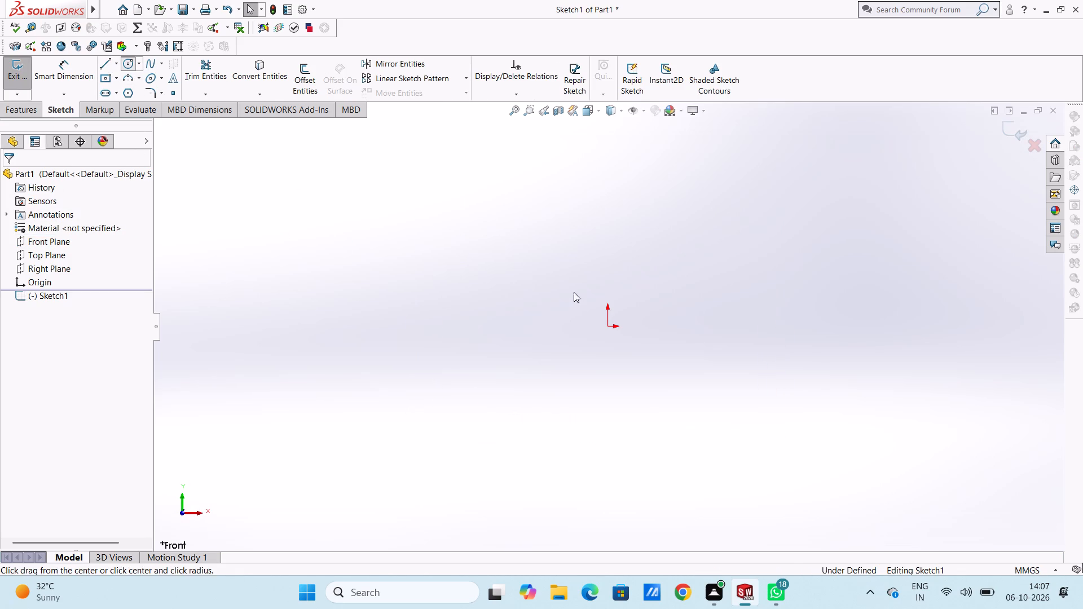
click(606, 325)
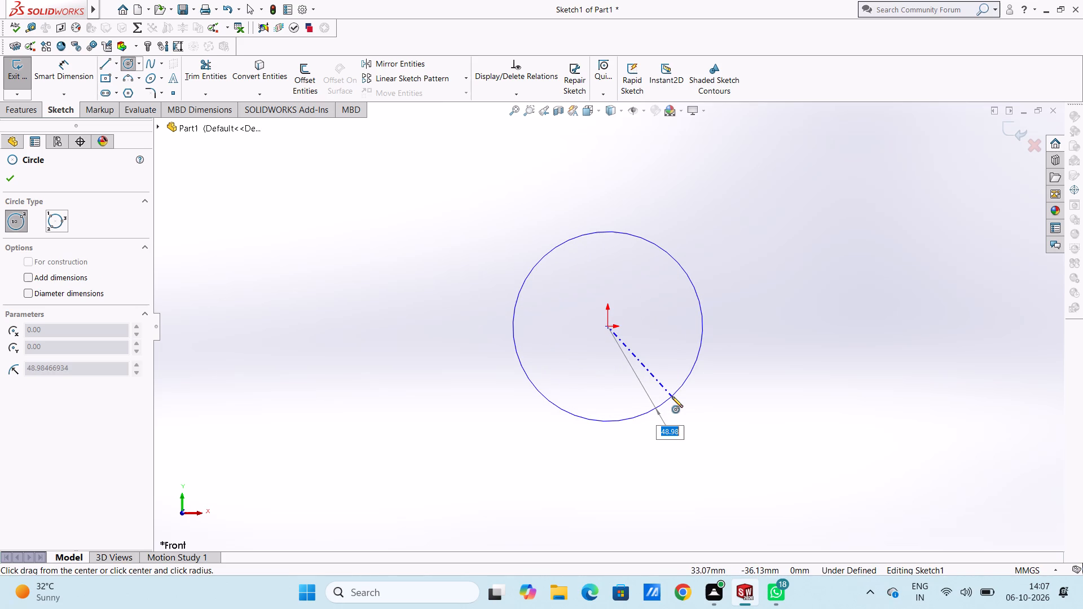
click(672, 396)
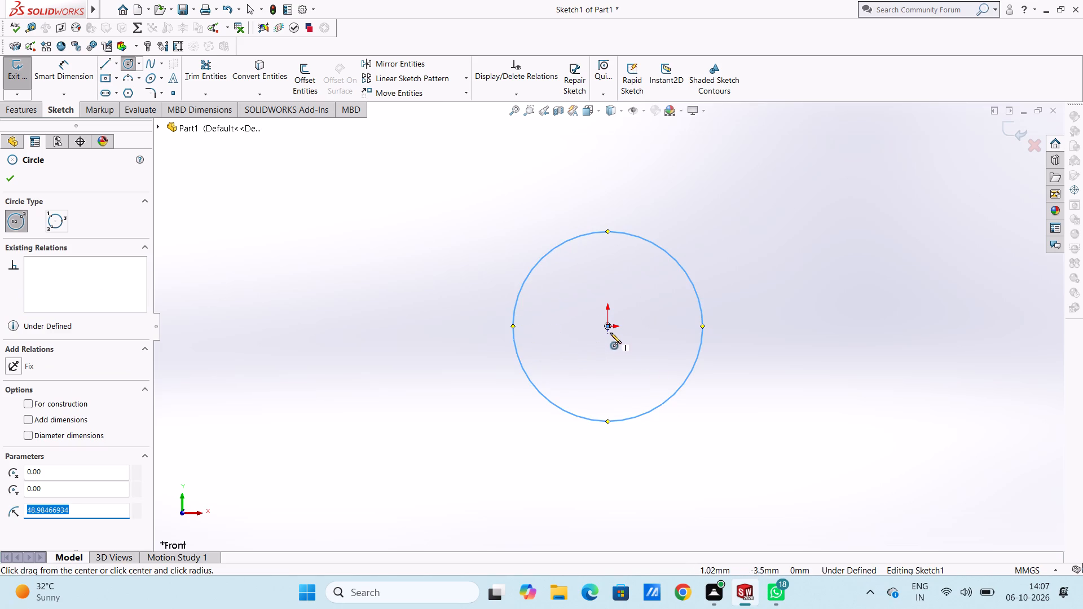
click(606, 328)
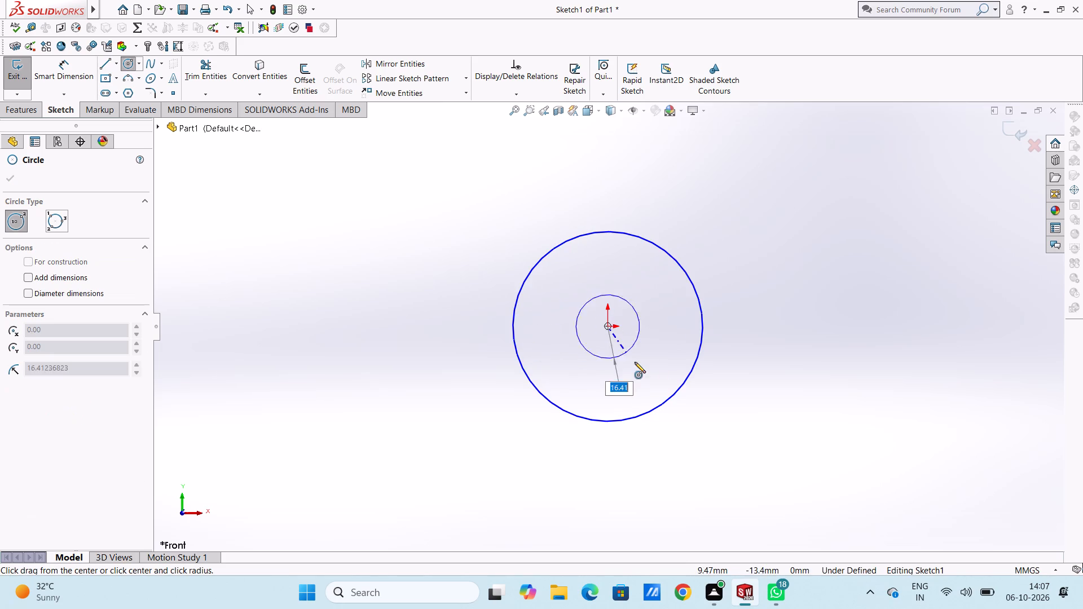
click(637, 365)
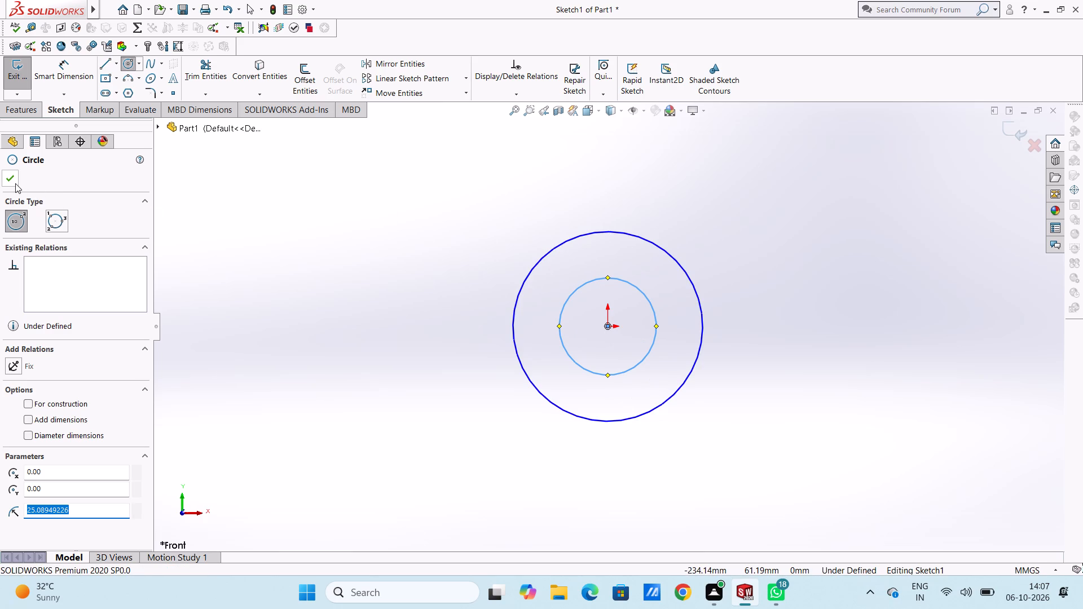
click(15, 183)
Dimension the outer circle's diameter to 98 mm and the inner circle's diameter to 70 mm.
click(65, 74)
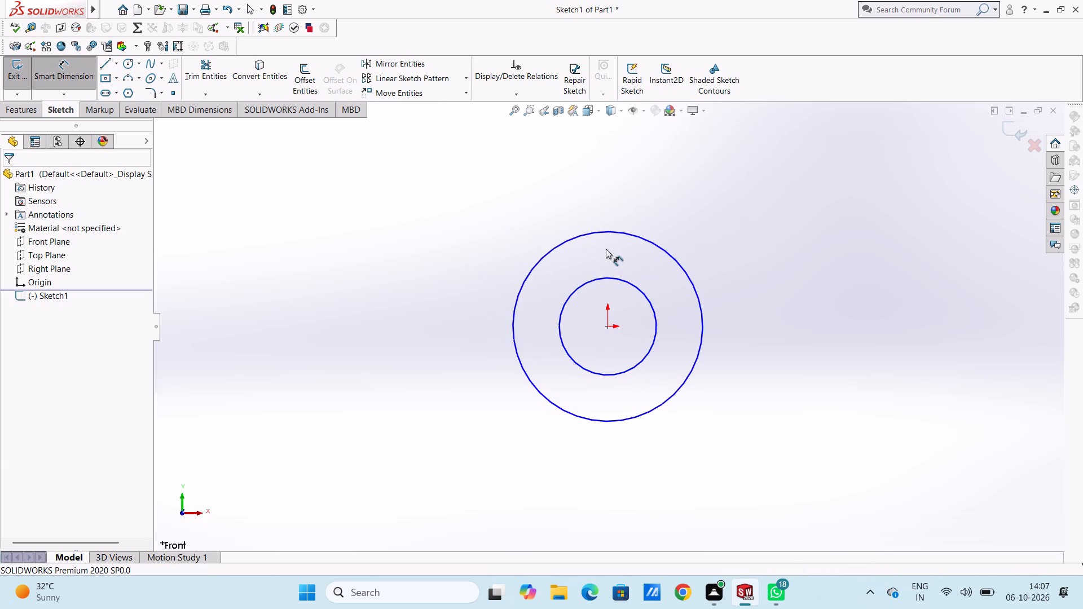
click(611, 233)
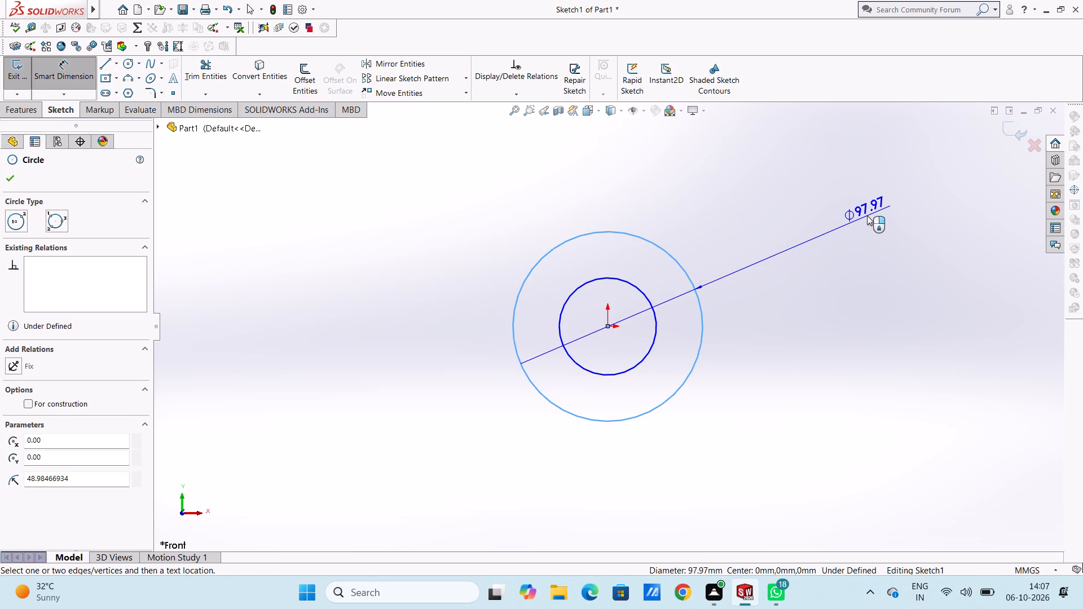
click(867, 215)
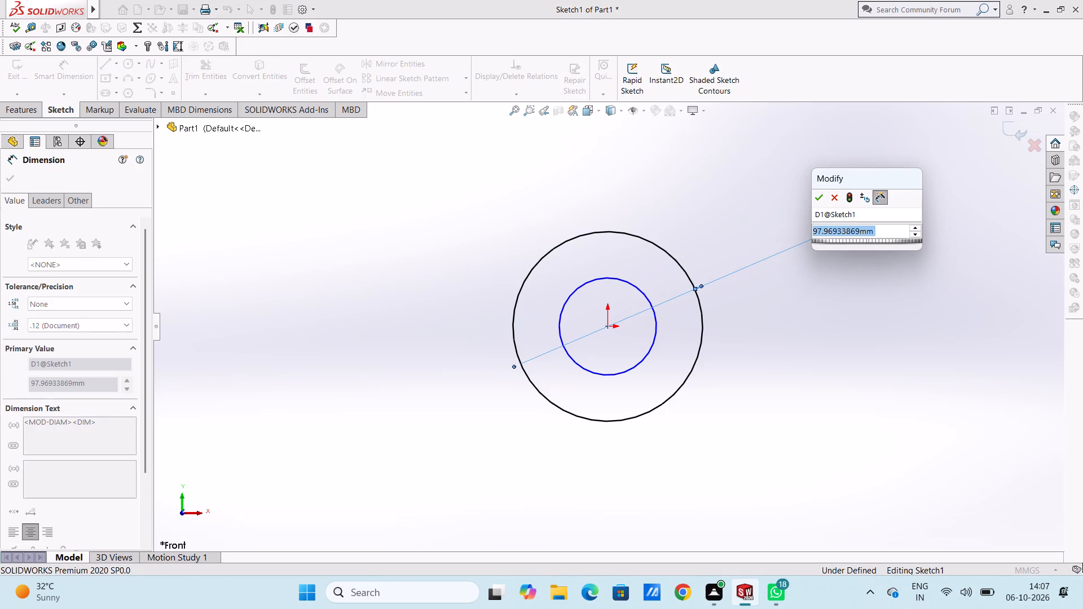
text(98)
key(Return)
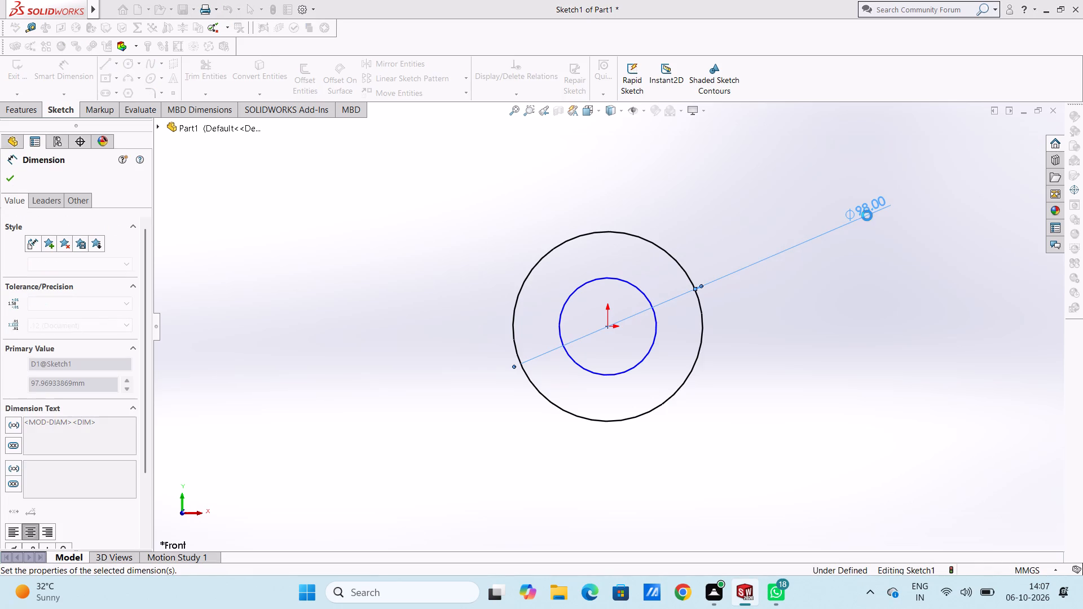
click(769, 179)
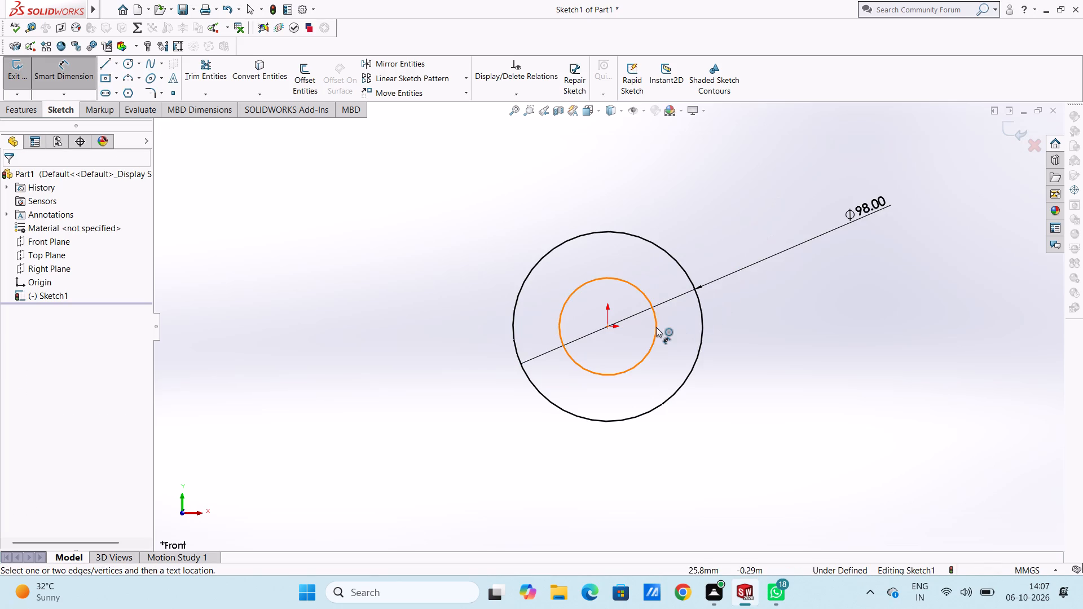
click(656, 327)
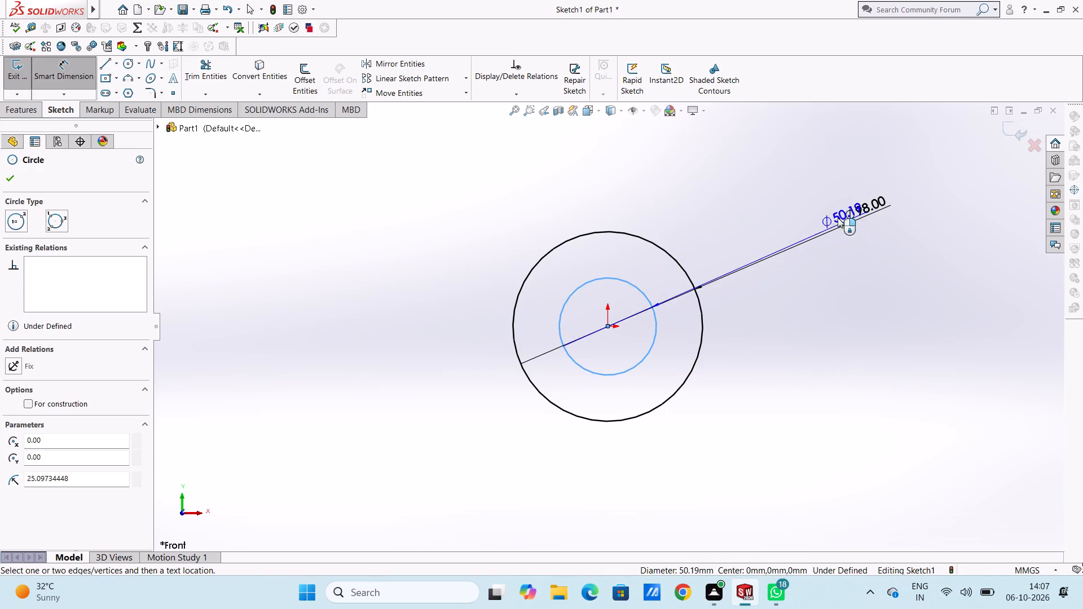
click(798, 208)
text(70)
key(Return)
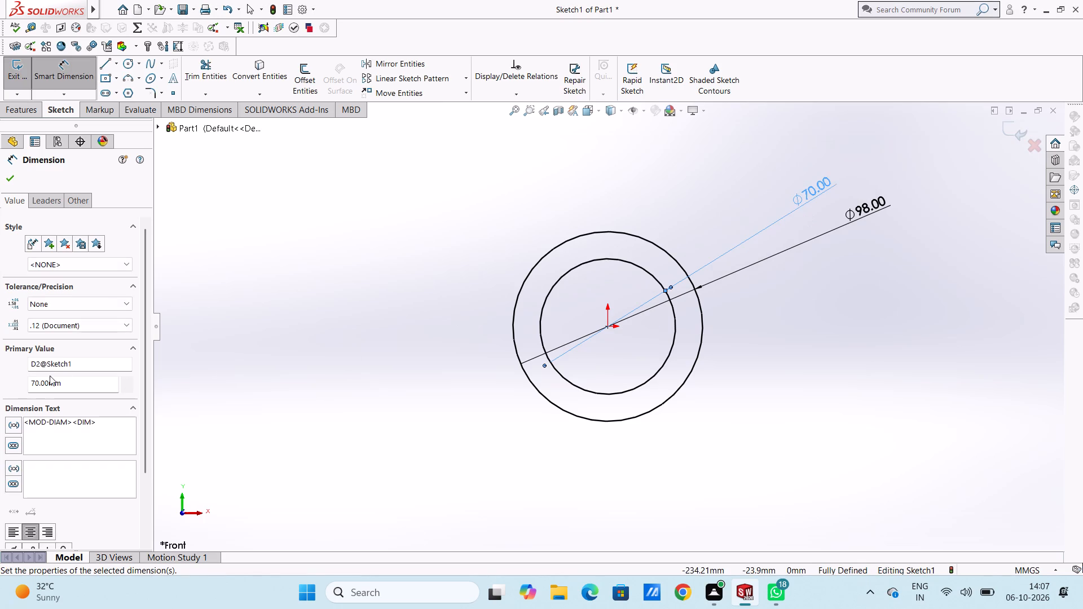
click(320, 304)
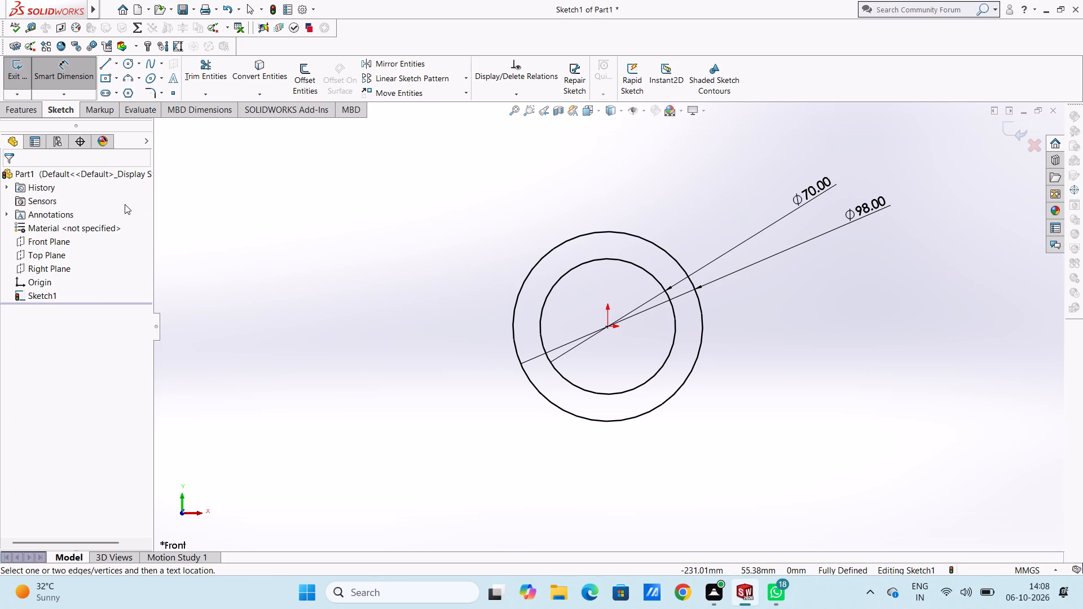
Sketch a third, smaller circle centred on the origin and dimension its diameter to 26 mm.
click(128, 66)
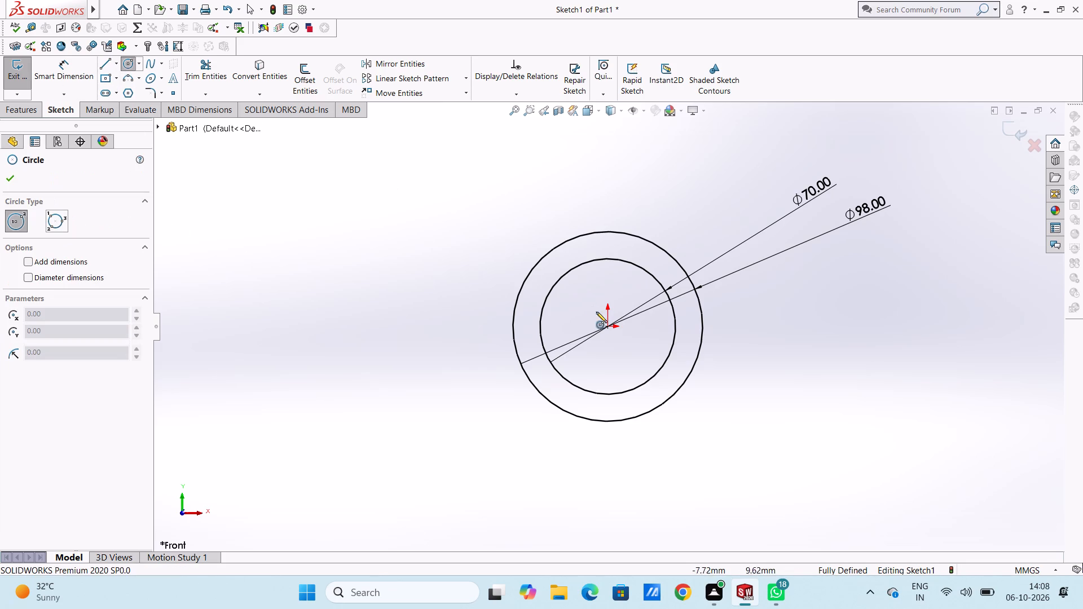
click(605, 325)
click(622, 348)
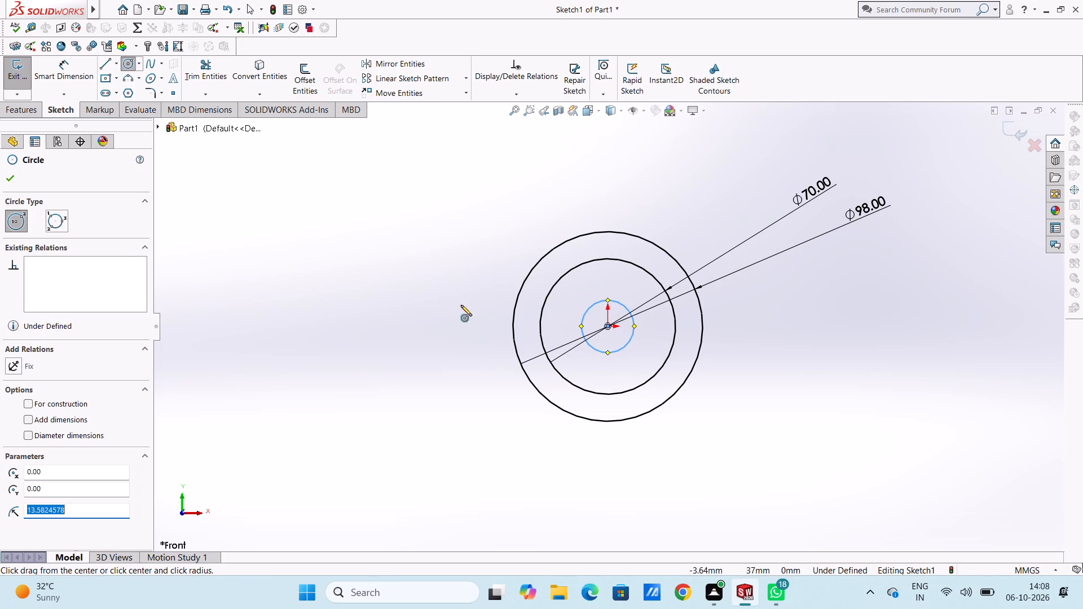
click(13, 180)
click(82, 63)
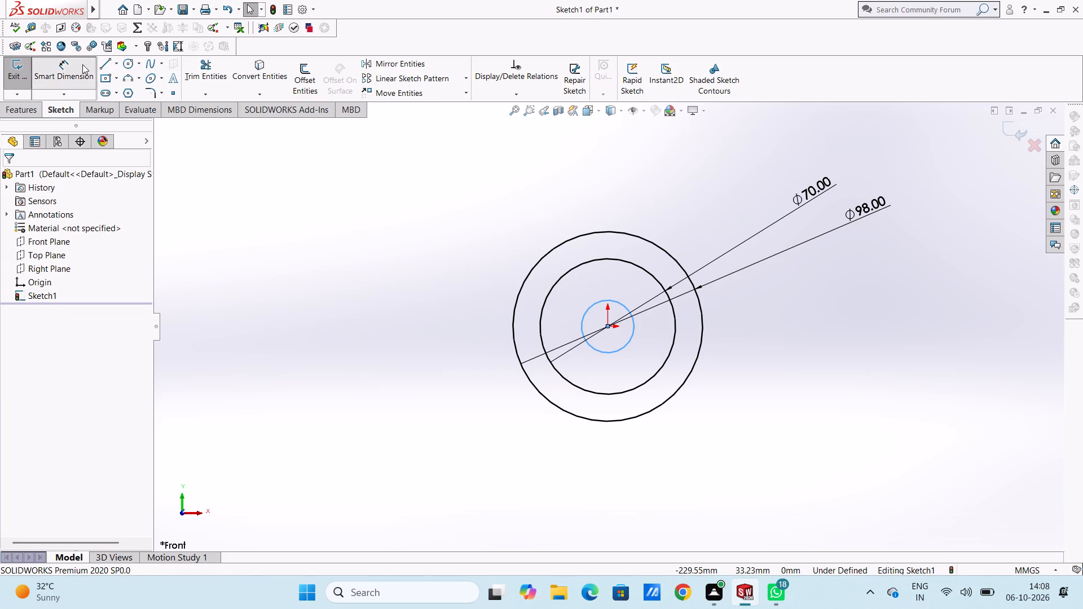
click(625, 346)
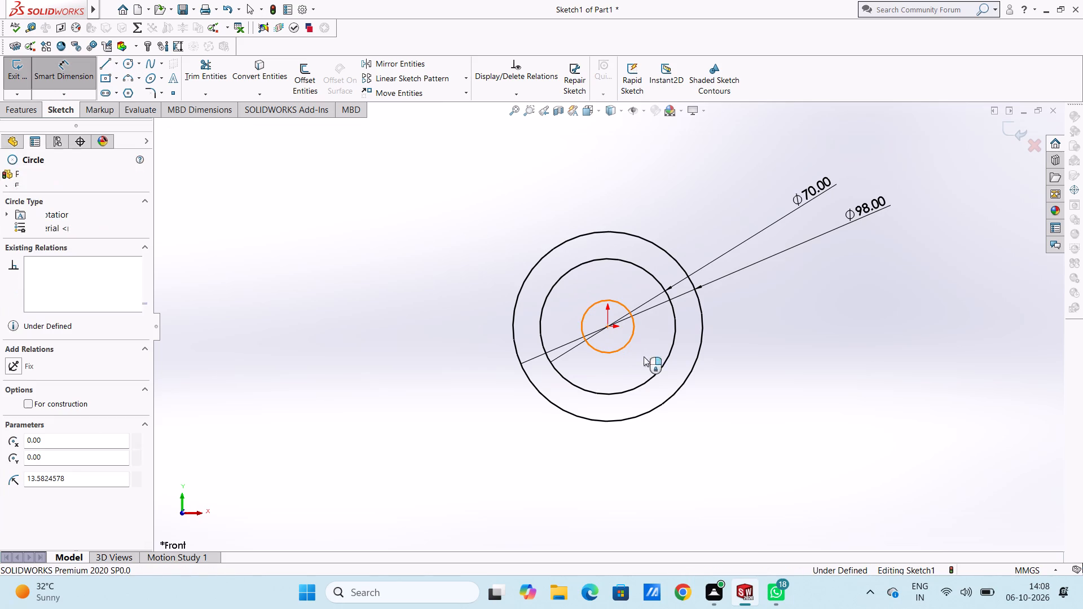
click(807, 429)
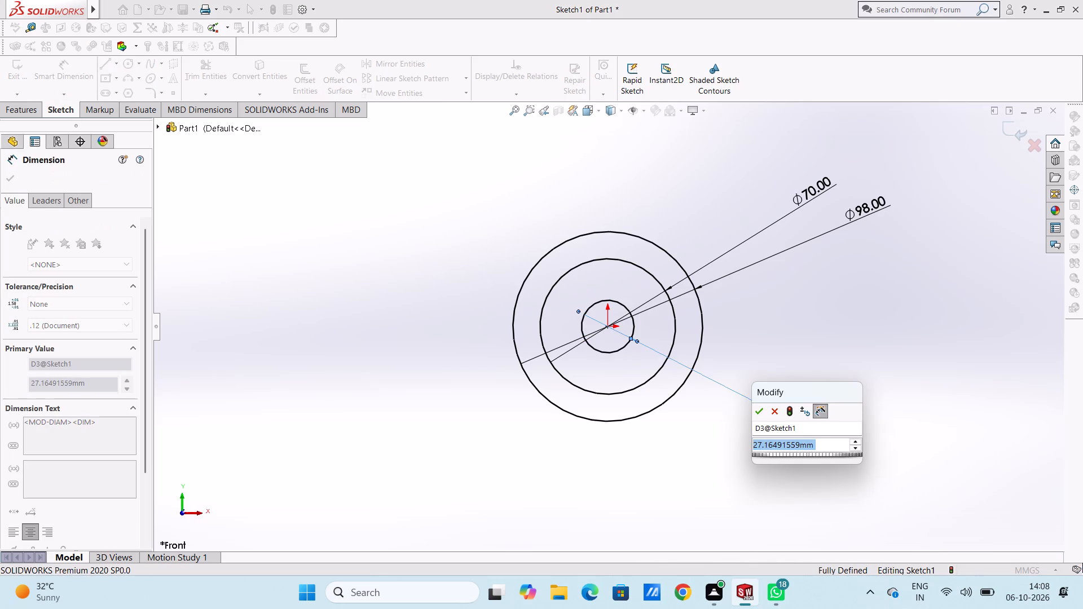
text(26)
key(Return)
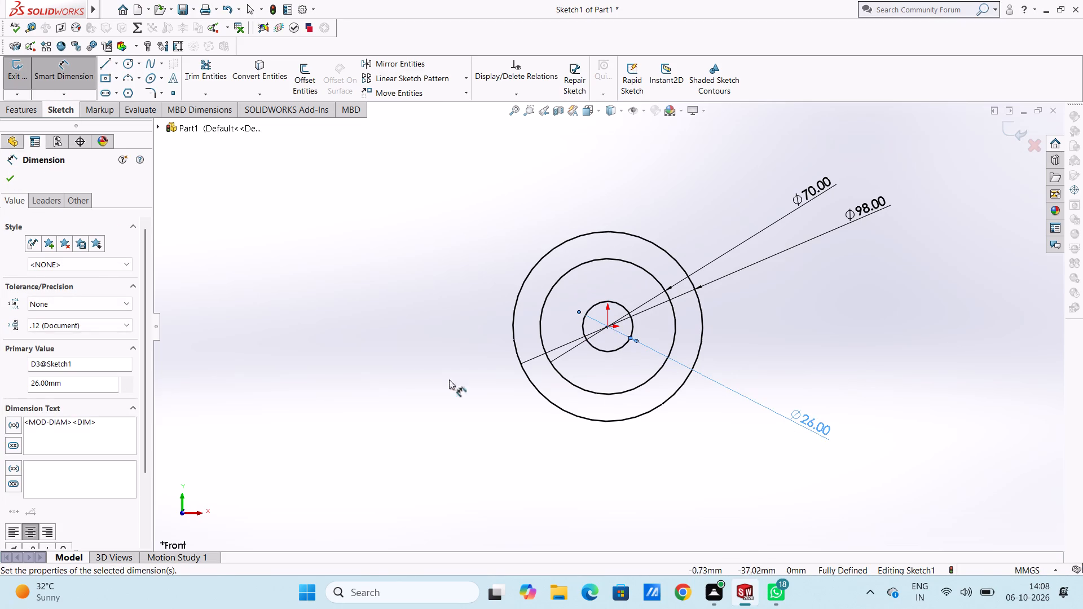
click(415, 372)
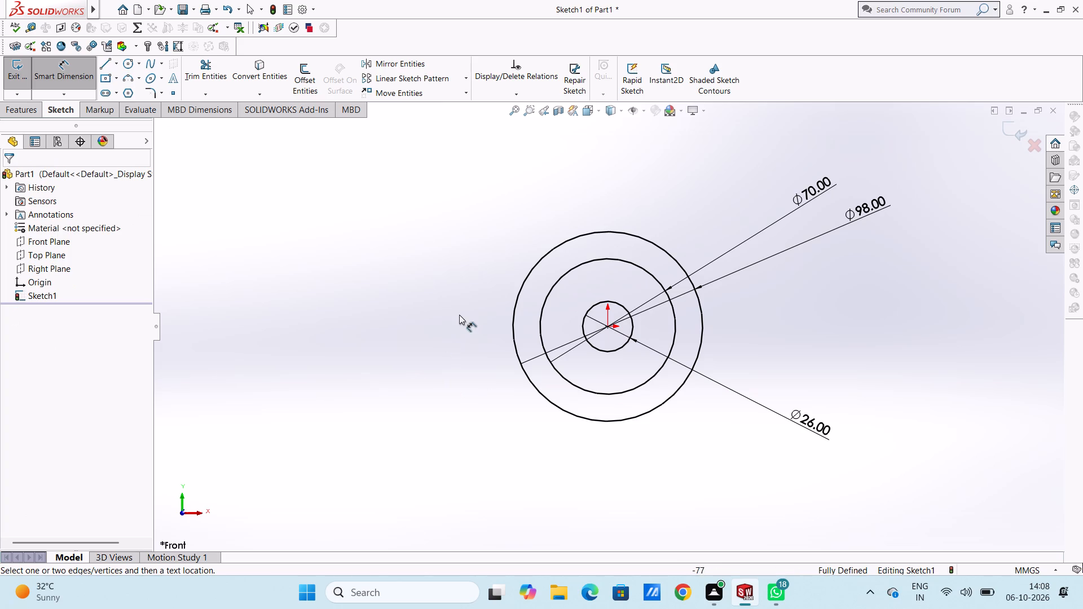
Sketch a small circle centred on the top quadrant point of the 70 mm circle and dimension its diameter to 10 mm.
click(130, 66)
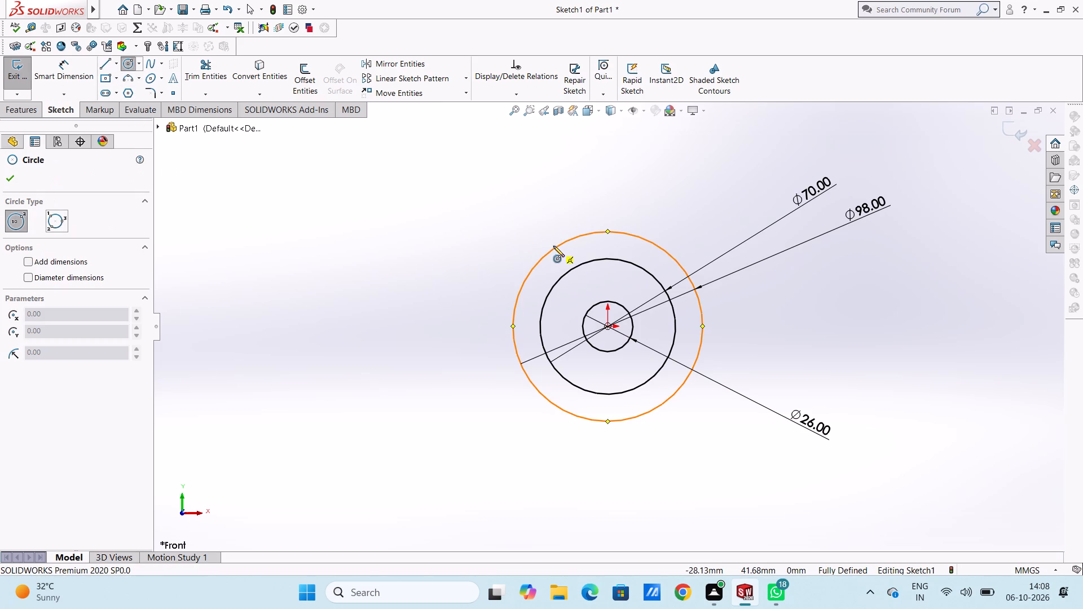
click(606, 260)
click(615, 273)
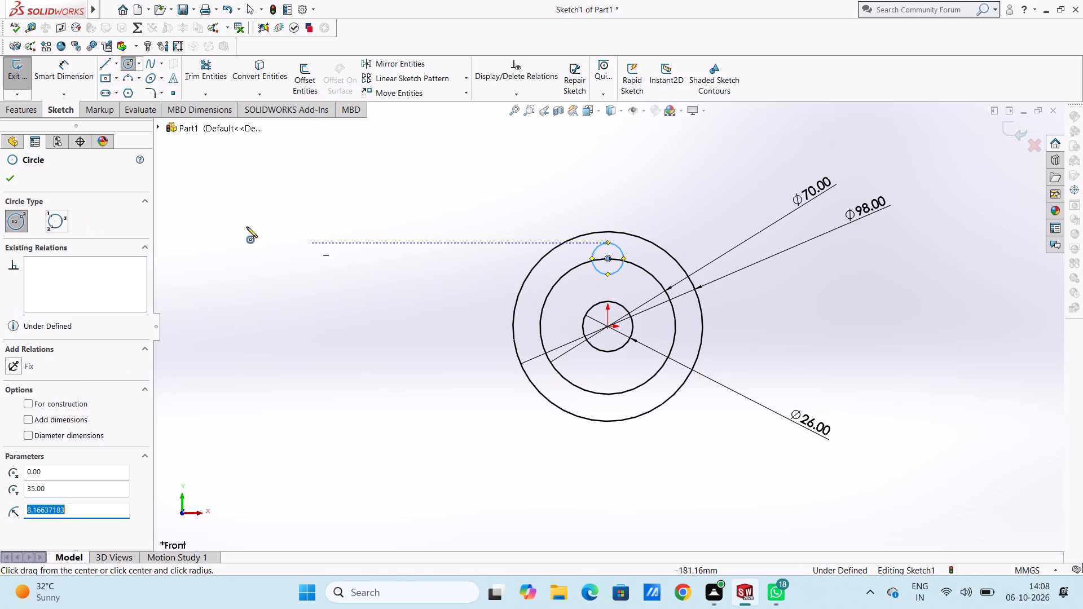
click(14, 185)
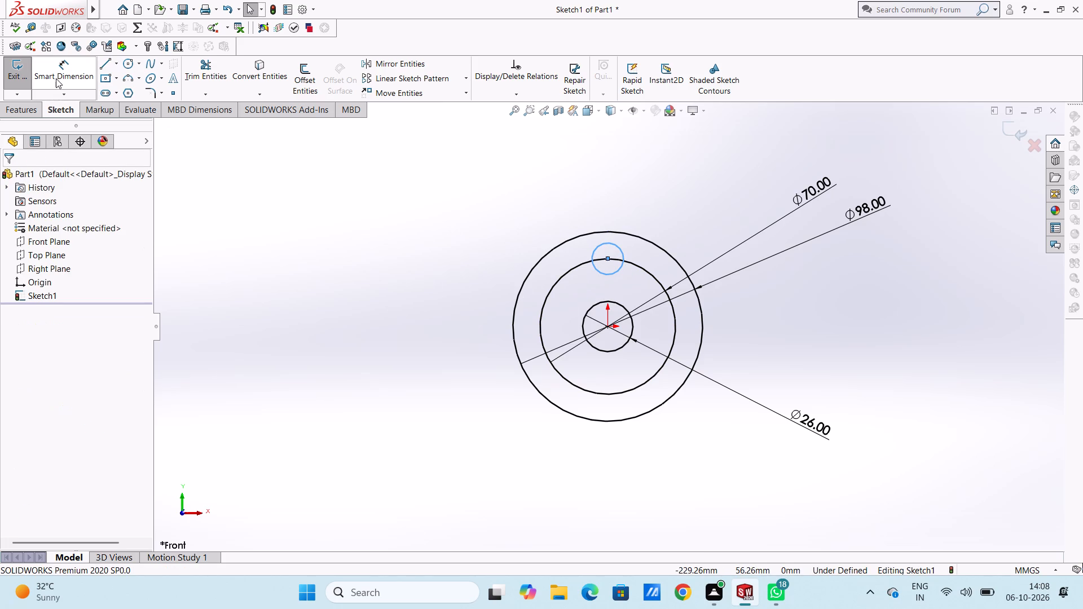
click(56, 78)
click(621, 246)
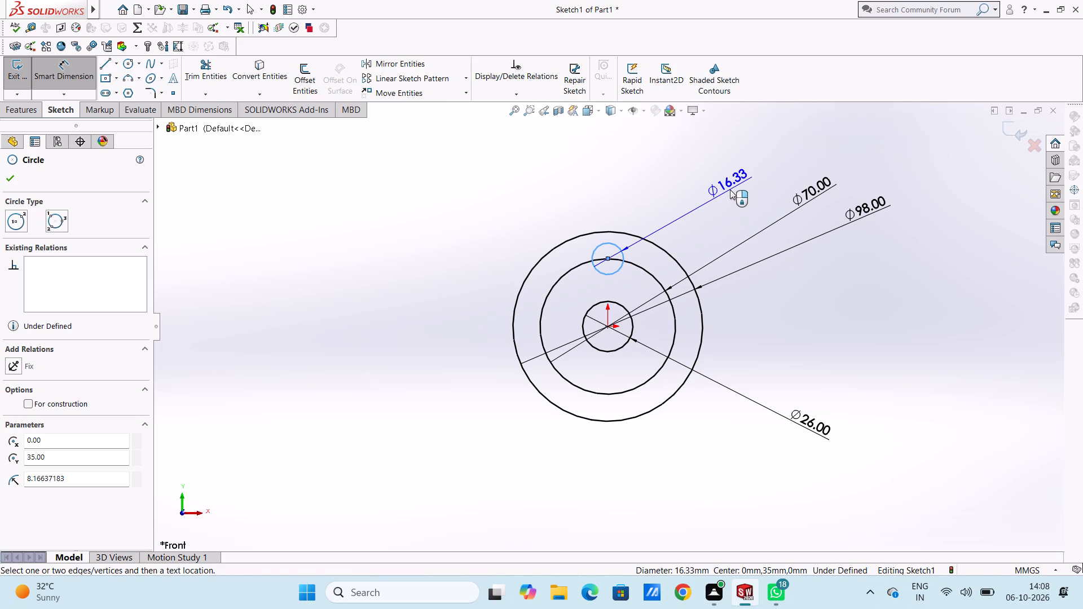
click(730, 189)
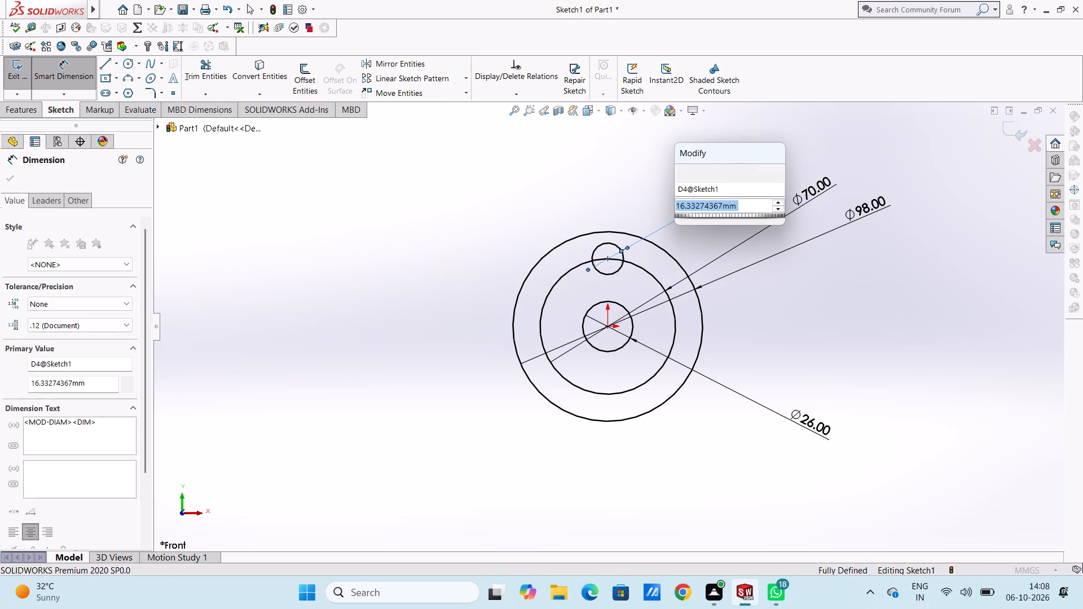
text(10)
key(Return)
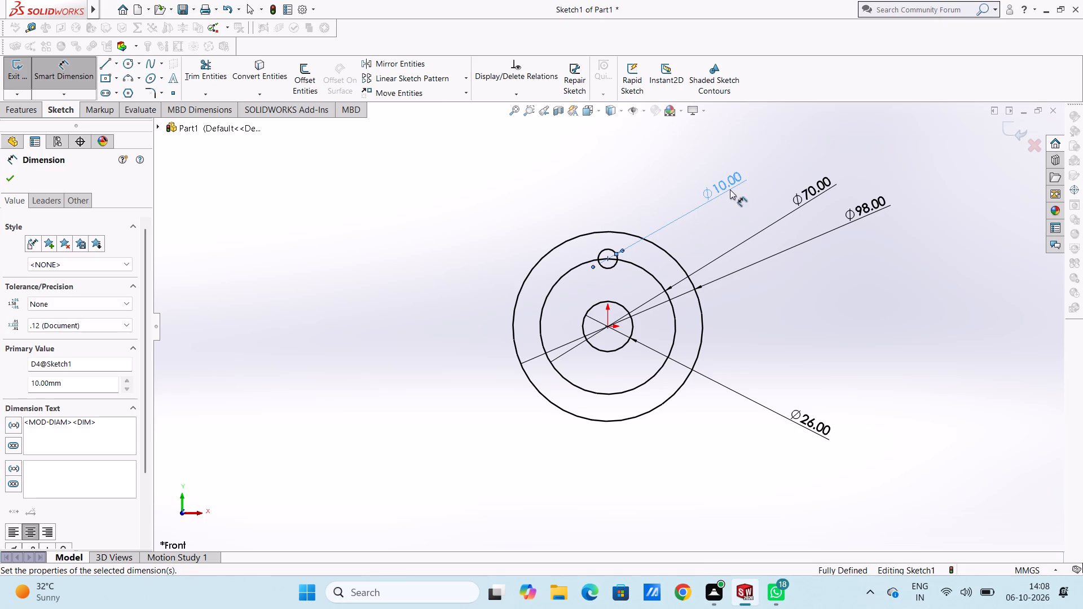
click(412, 234)
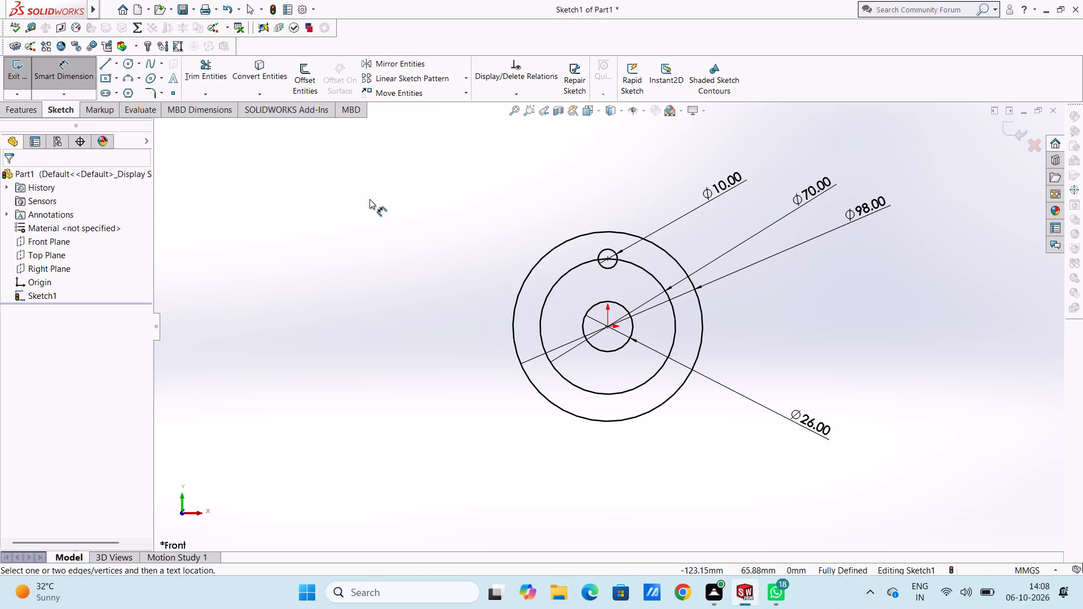
key(Escape)
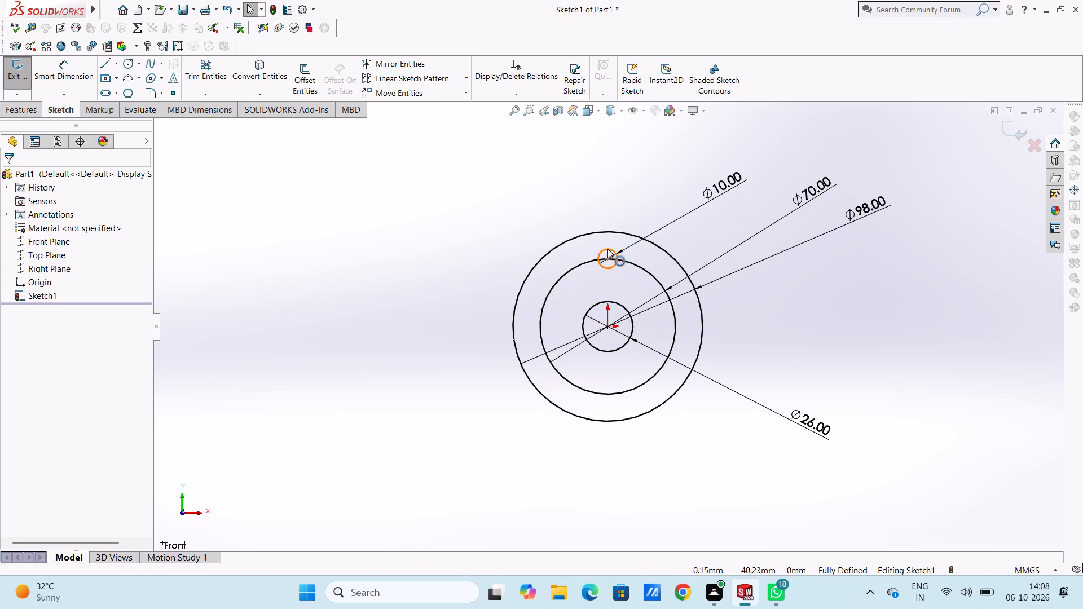
Circular-pattern the 10 mm circle about the origin into 6 equally spaced instances over 360 degrees.
click(607, 249)
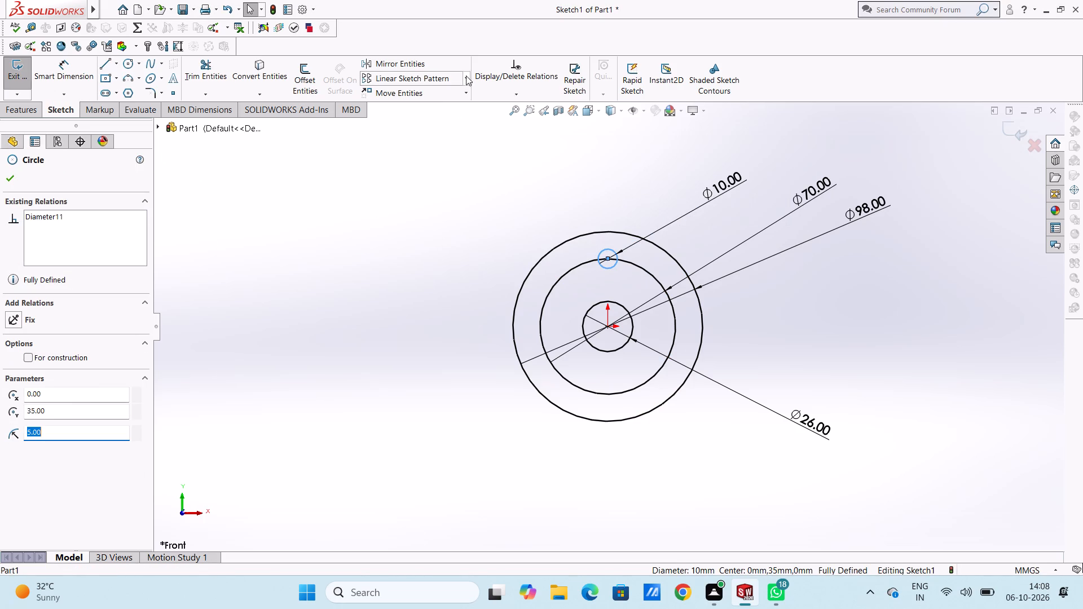
click(466, 77)
click(451, 108)
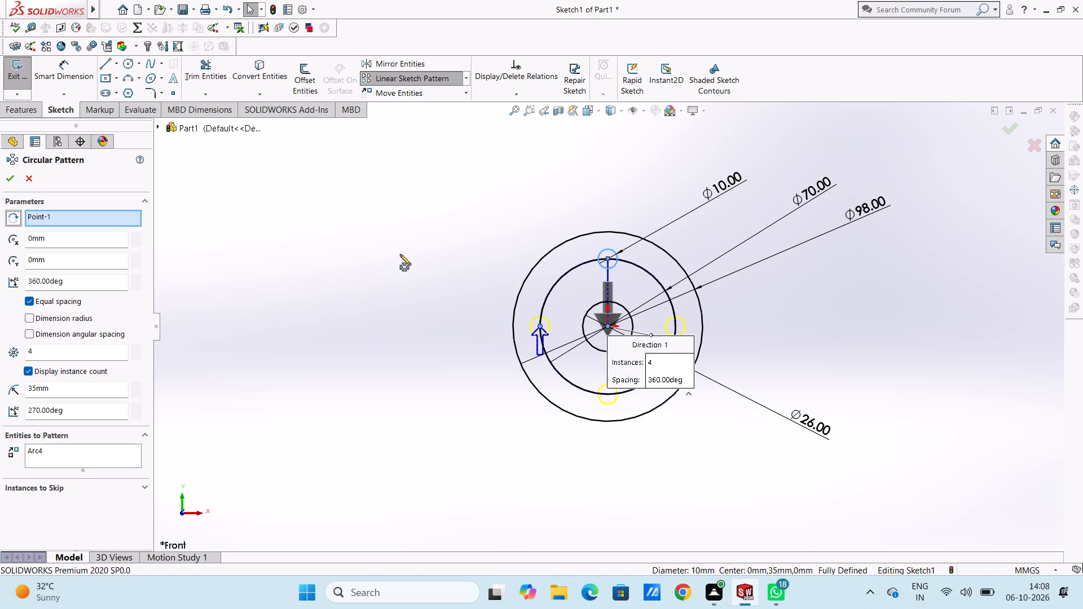
click(68, 354)
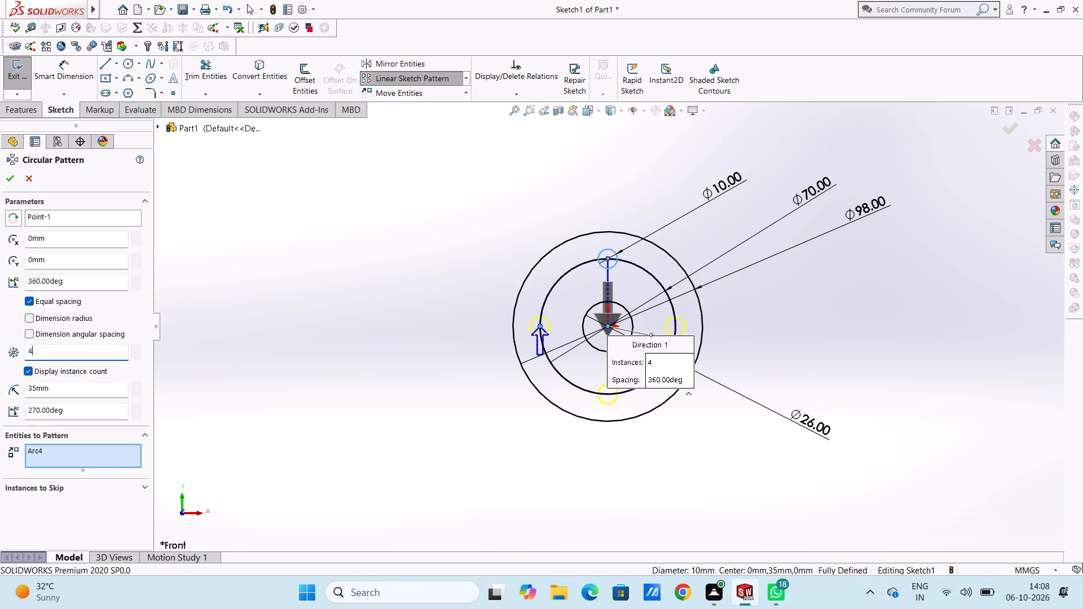
double_click(68, 354)
key(6)
key(Return)
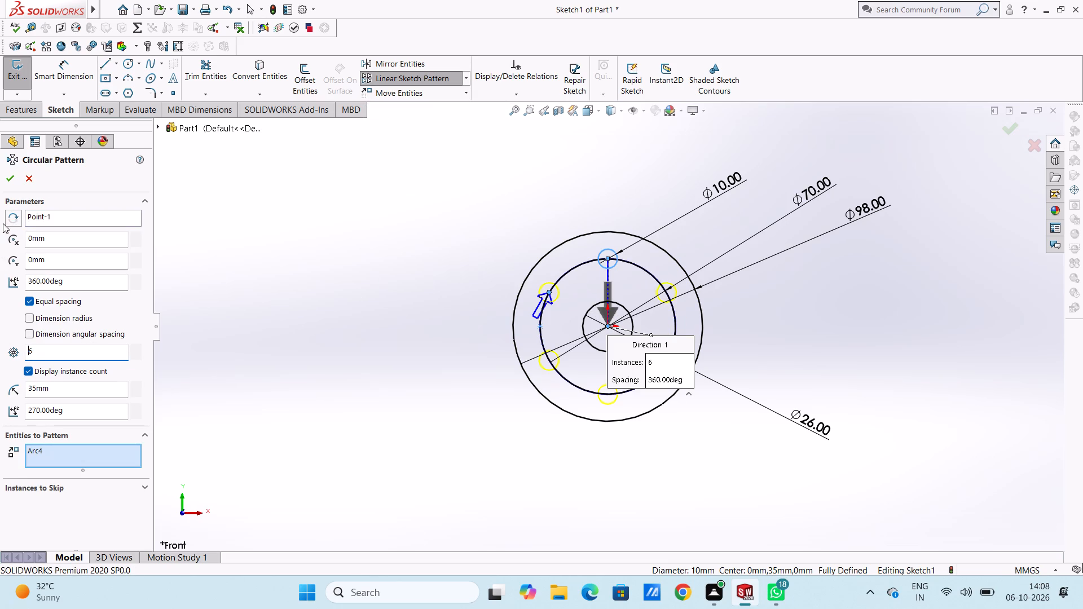
click(11, 179)
click(344, 320)
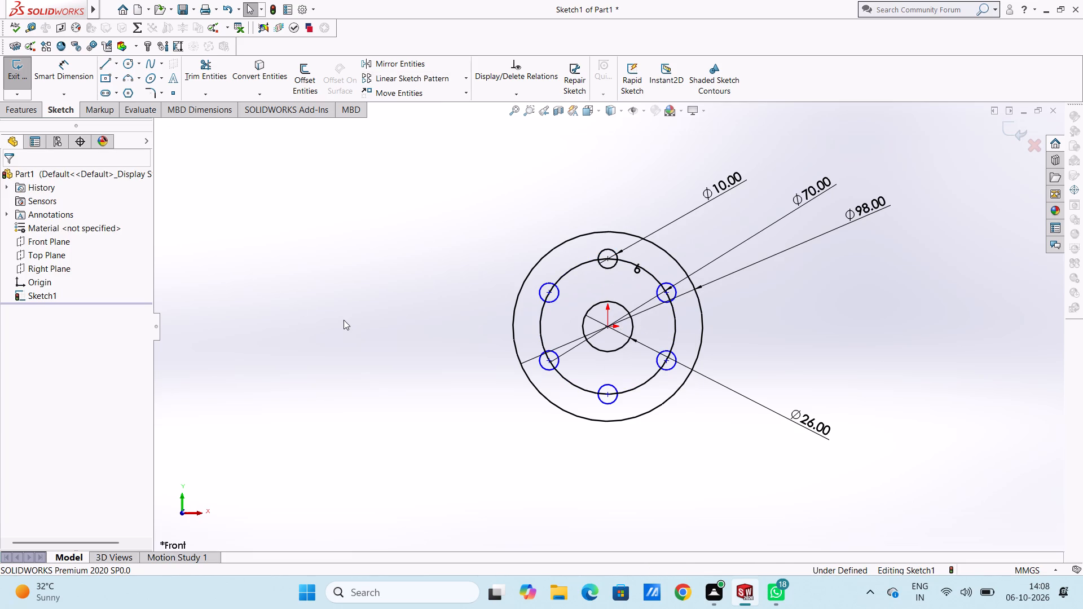
Delete the 70 mm circle running through the small circles' centres, together with its diameter dimension.
scroll(724, 295, down, 1)
click(660, 326)
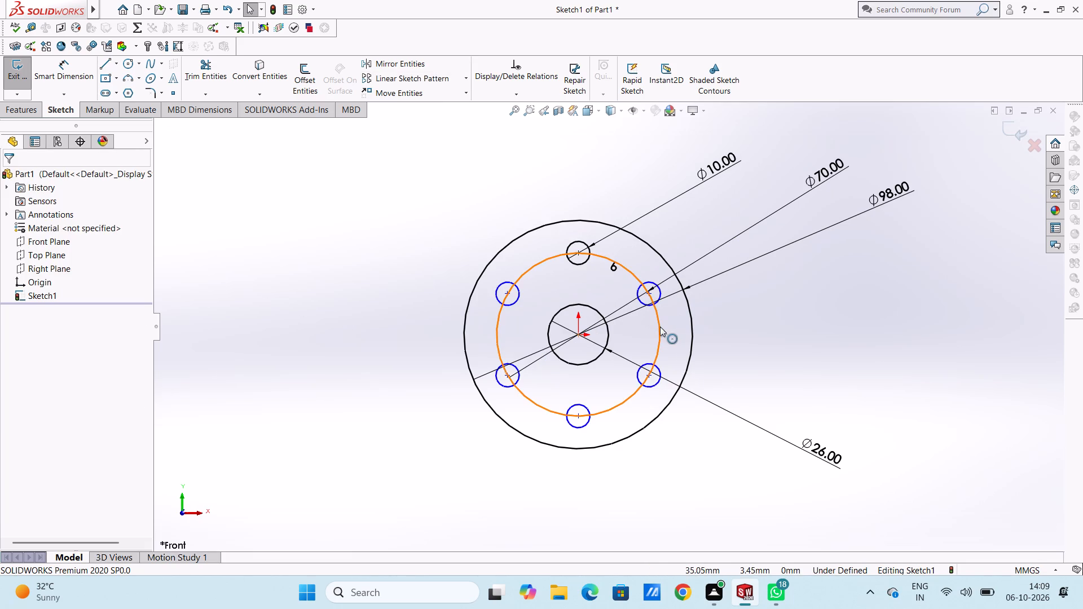
key(Delete)
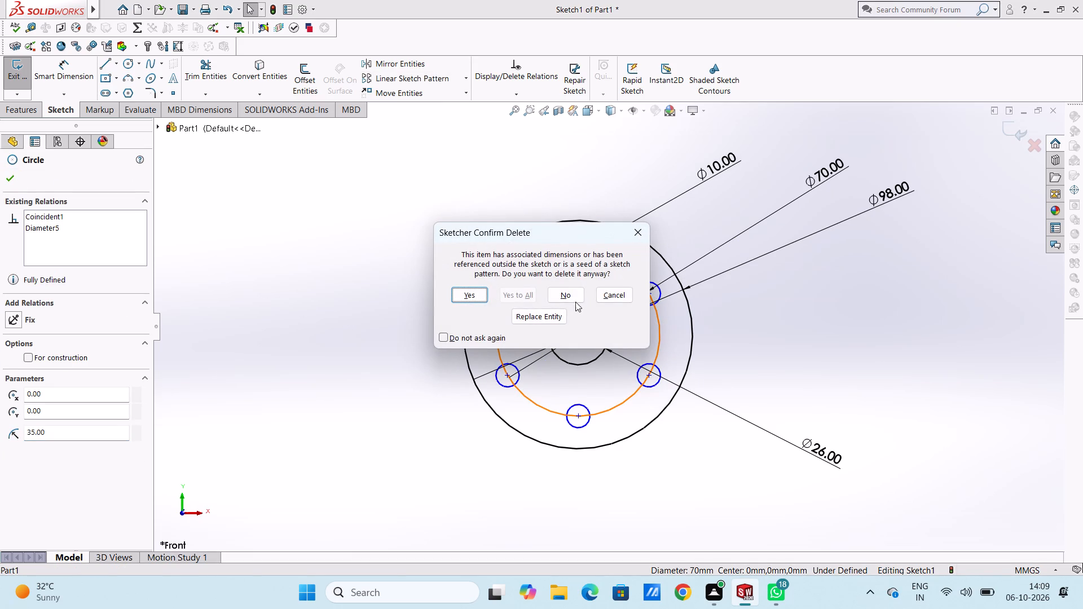
click(454, 295)
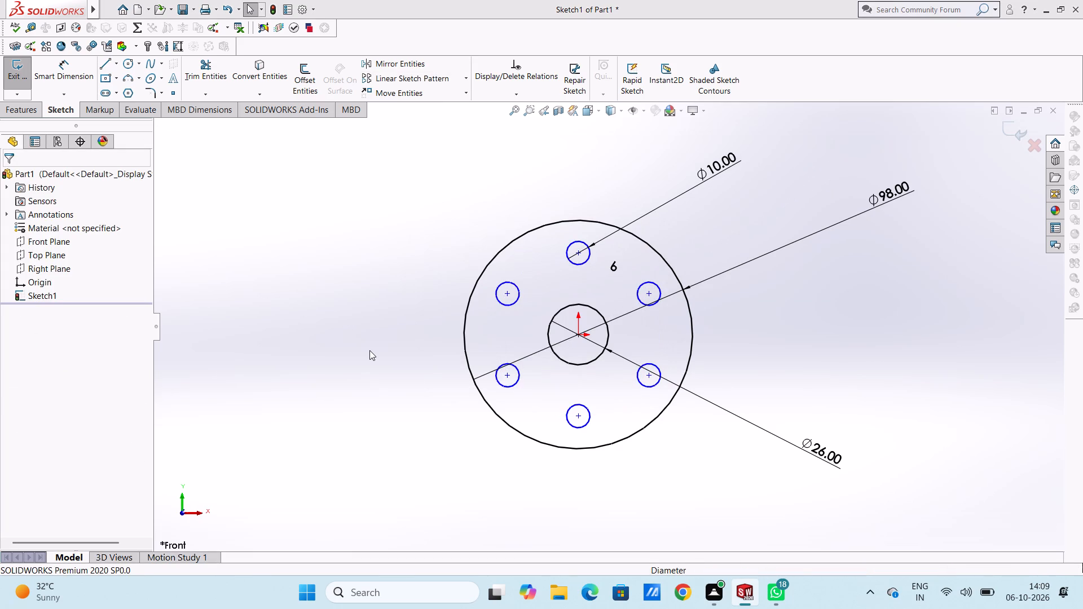
click(369, 350)
Dimension the vertical distance from the origin to the centre of the topmost small circle.
scroll(369, 350, up, 3)
middle_drag(442, 355, 413, 358)
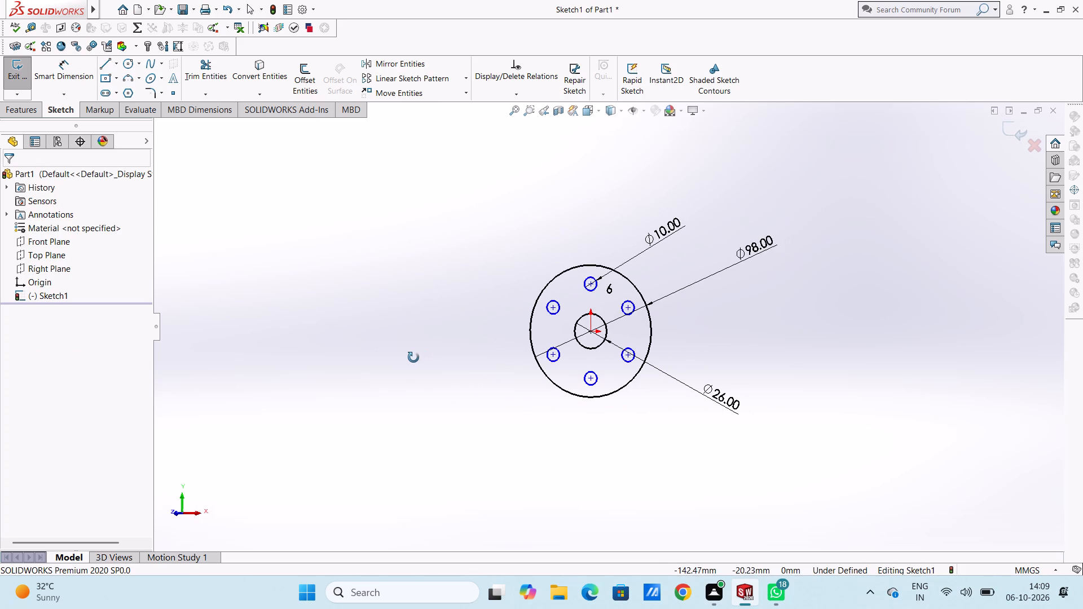
middle_drag(413, 358, 436, 356)
scroll(607, 300, down, 2)
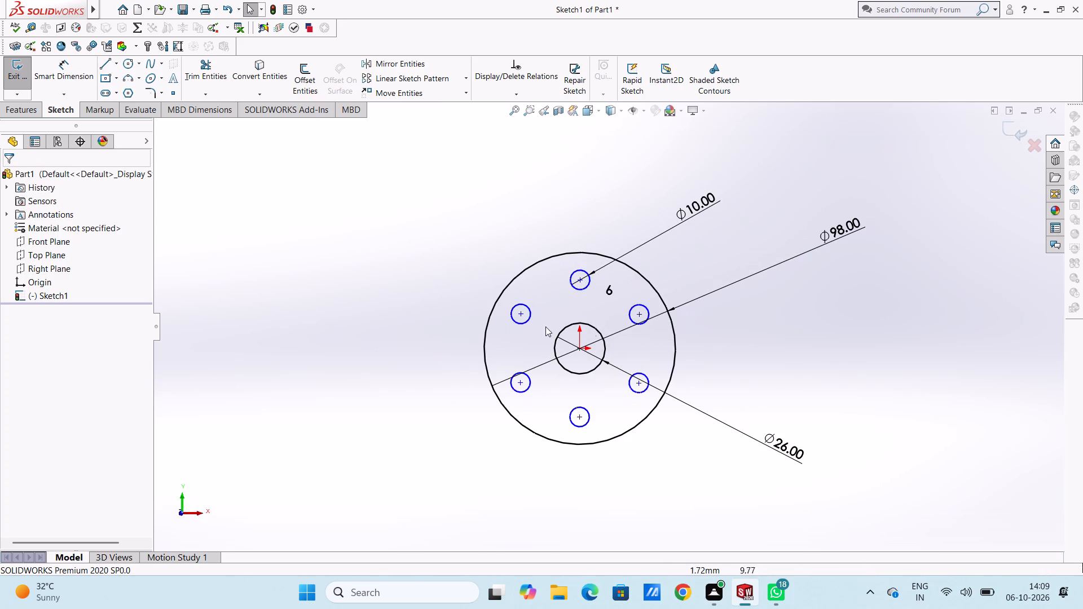
click(76, 68)
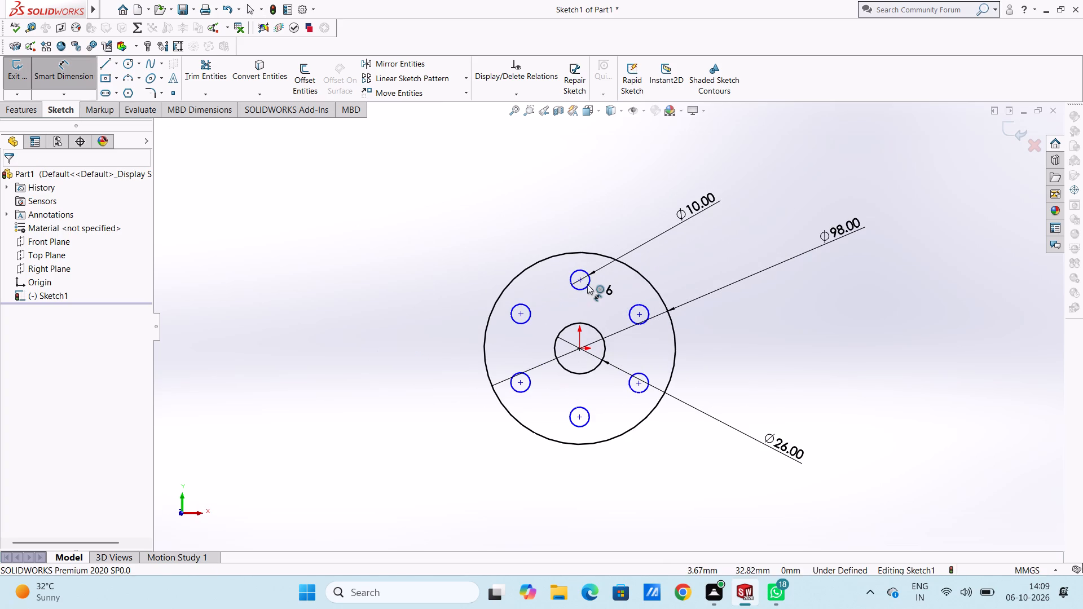
click(582, 349)
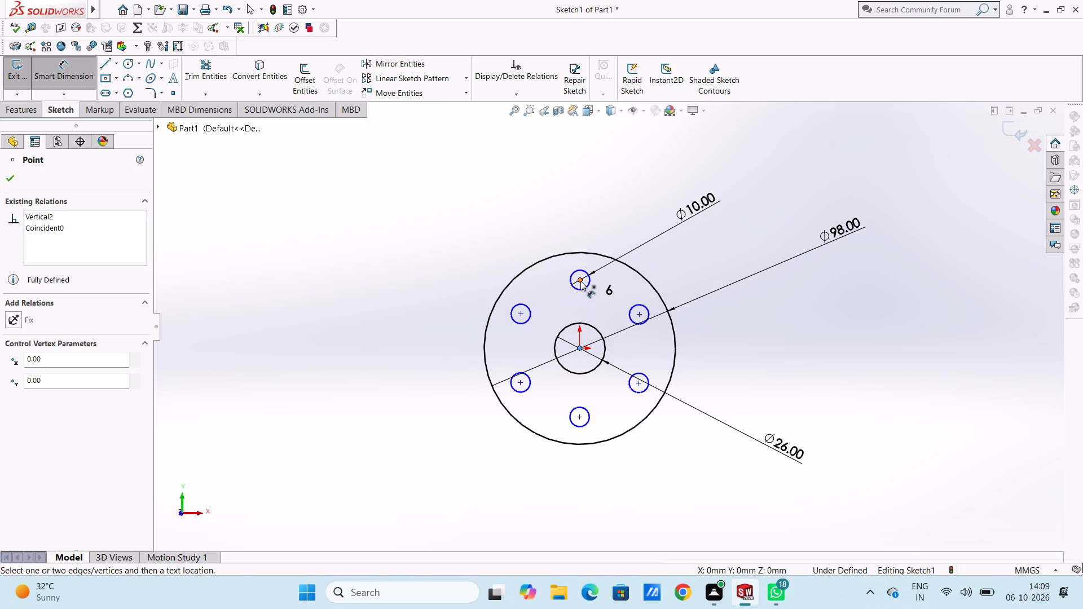
click(580, 281)
click(326, 297)
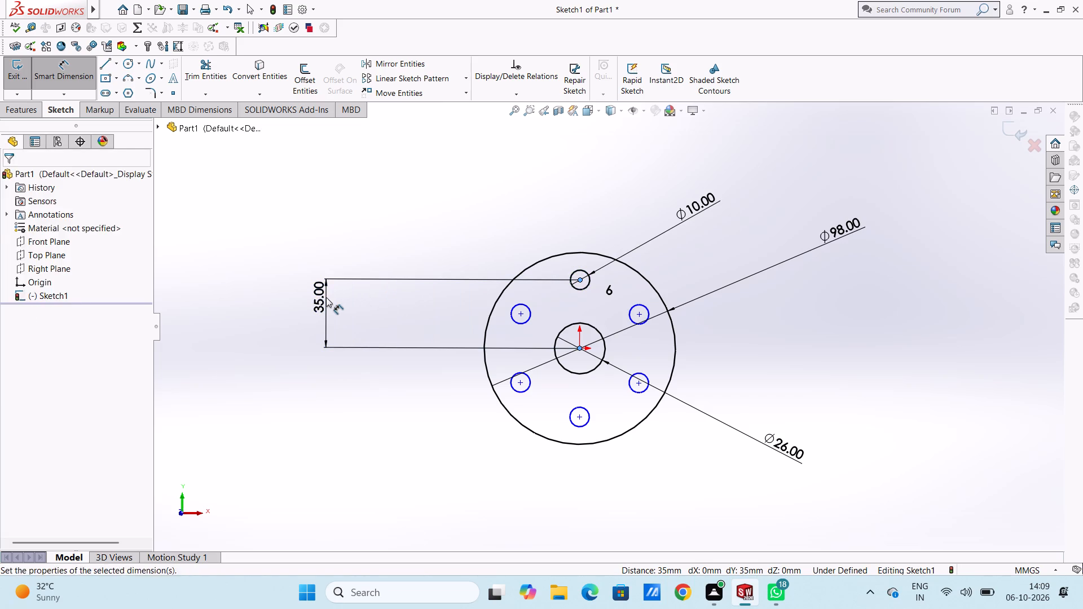
click(271, 279)
click(272, 281)
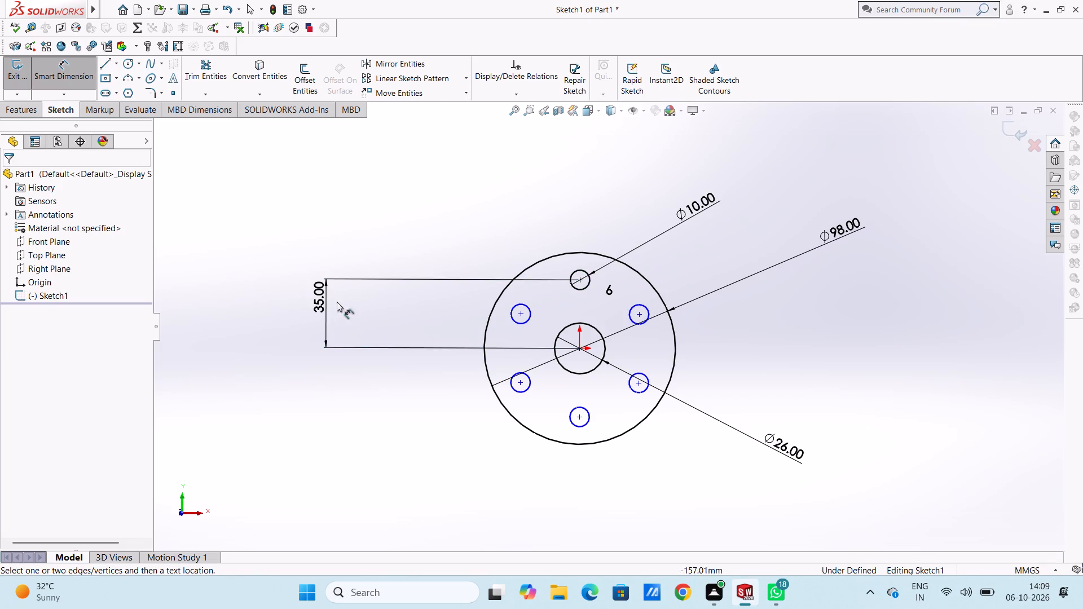
Dimension the horizontal distance from the origin to the centre of the upper-right small circle.
click(579, 346)
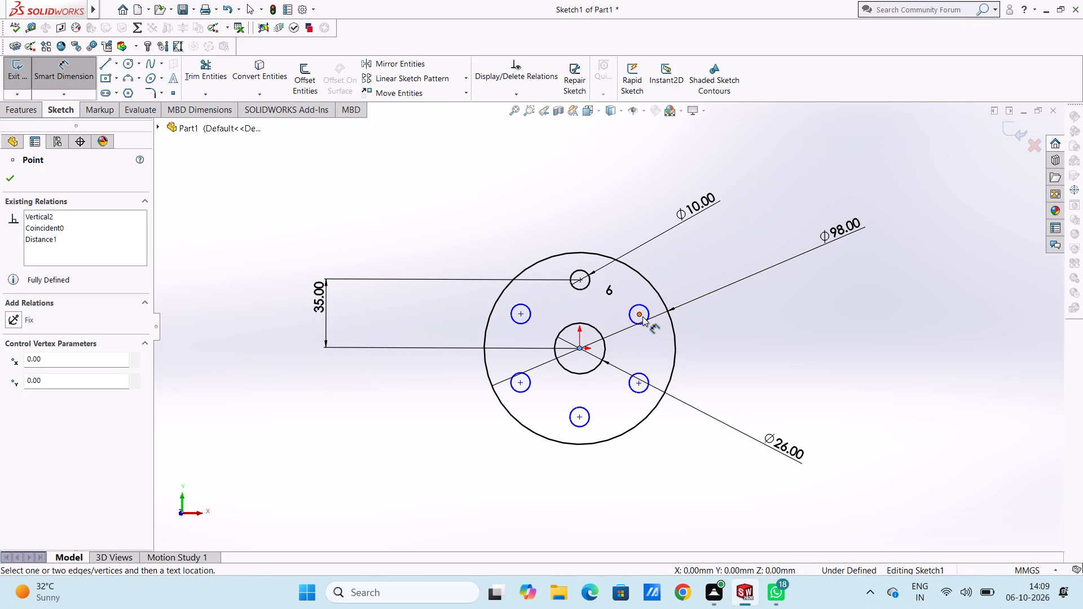
click(639, 314)
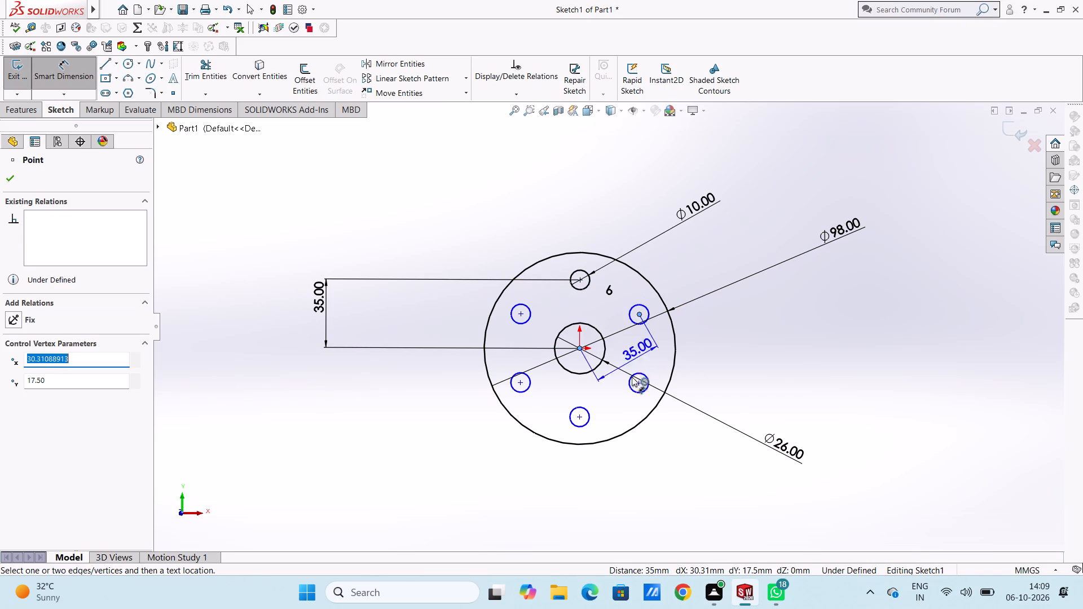
click(622, 488)
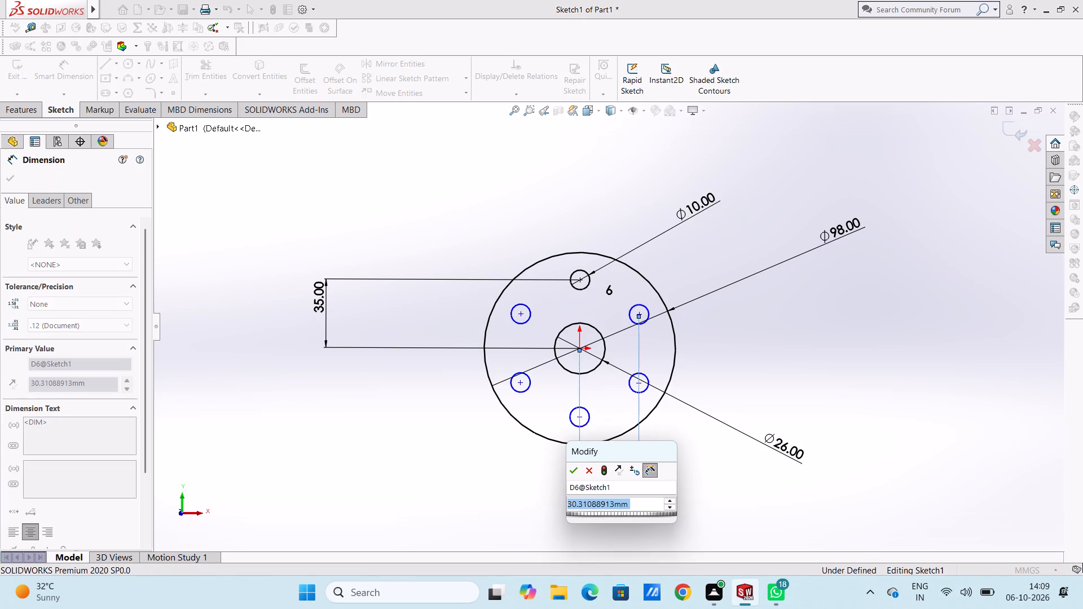
click(570, 471)
click(502, 464)
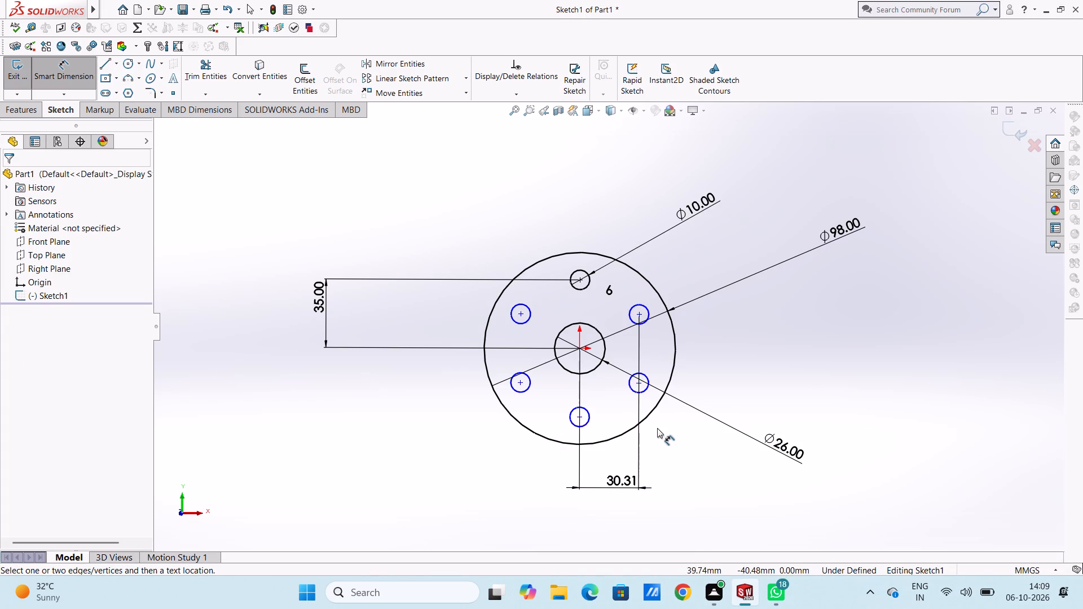
Dimension the vertical distance from the origin to the centre of the upper-right small circle.
scroll(657, 427, down, 2)
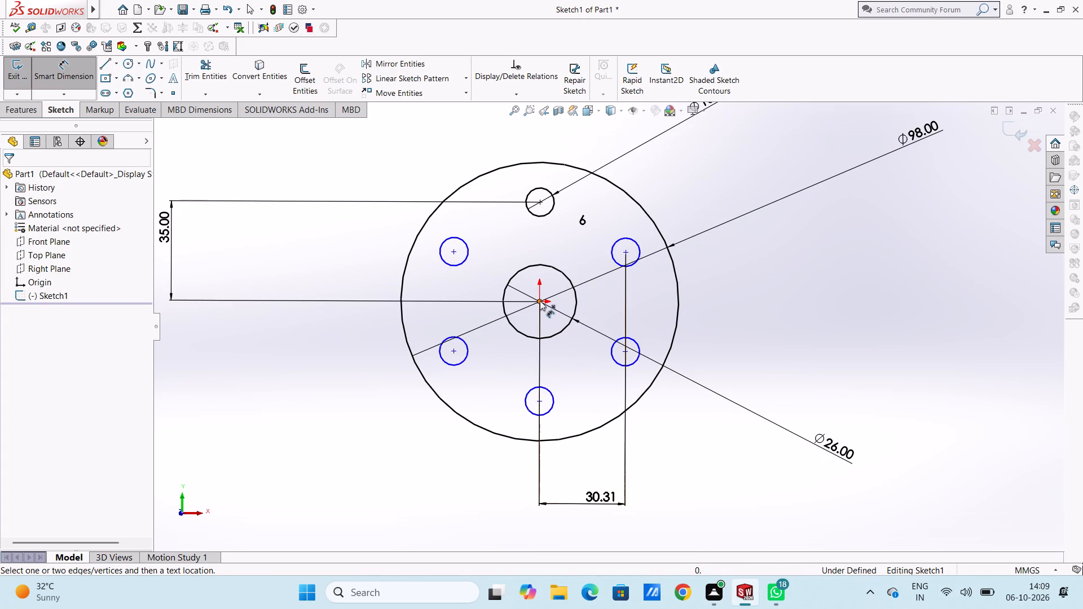
click(540, 301)
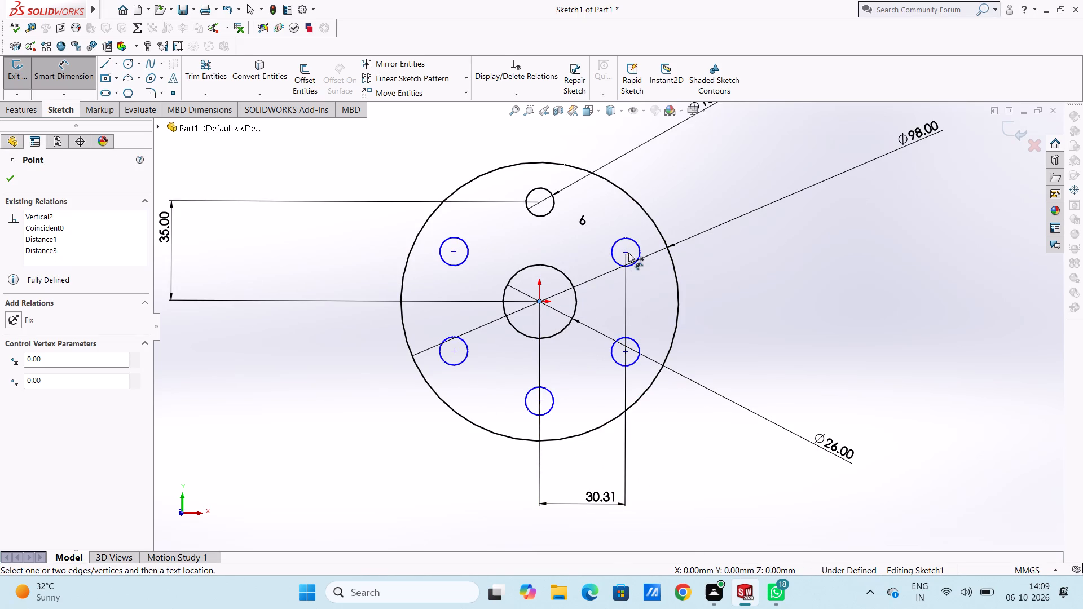
click(628, 250)
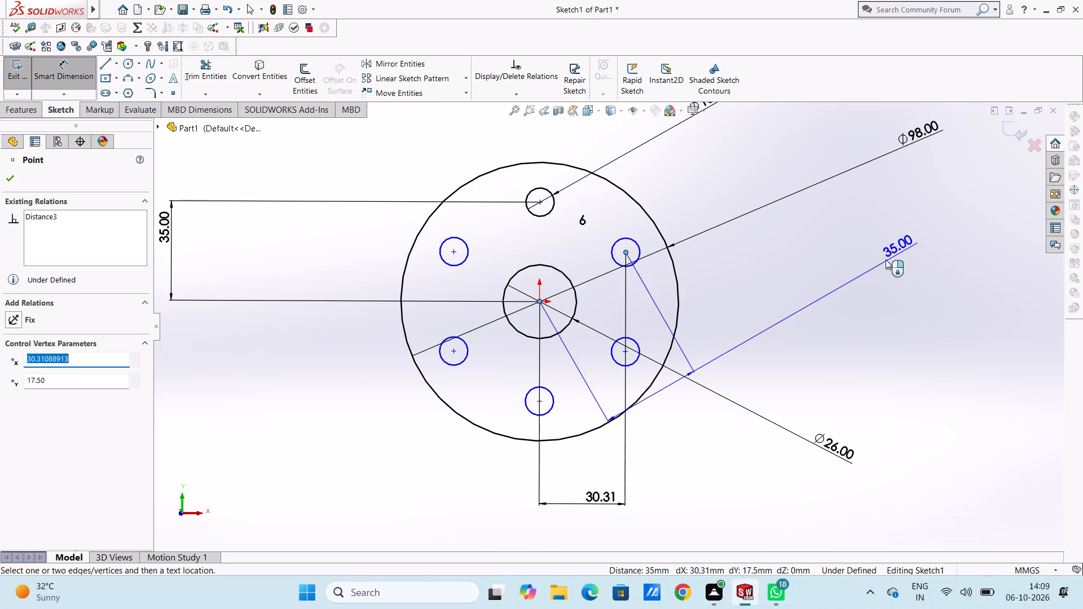
click(874, 265)
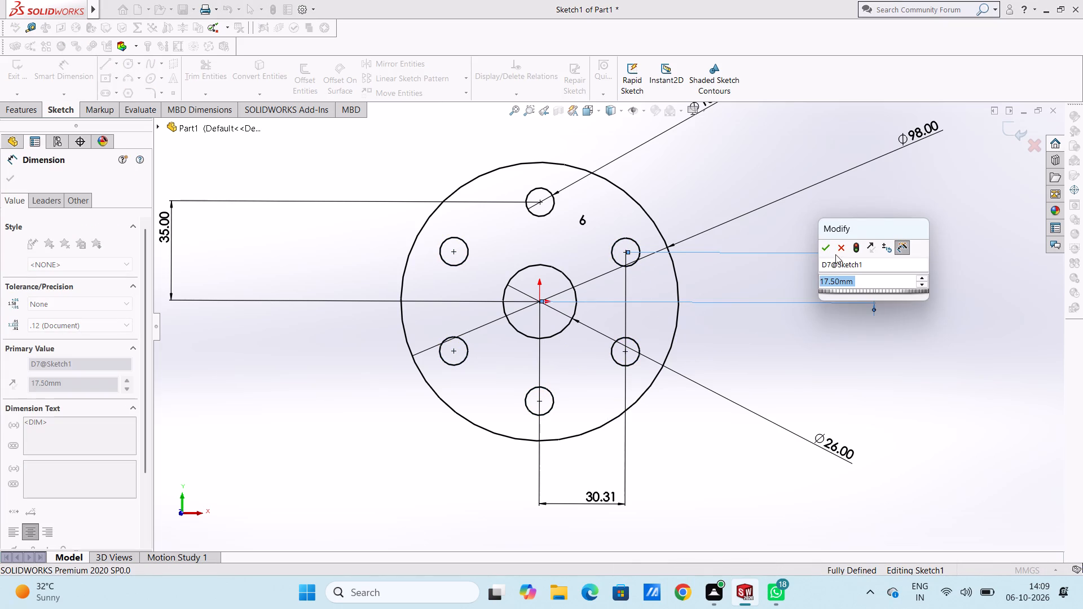
click(827, 246)
click(816, 233)
Extrude the flange sketch as a blind boss to a depth of 15 mm.
scroll(891, 285, up, 2)
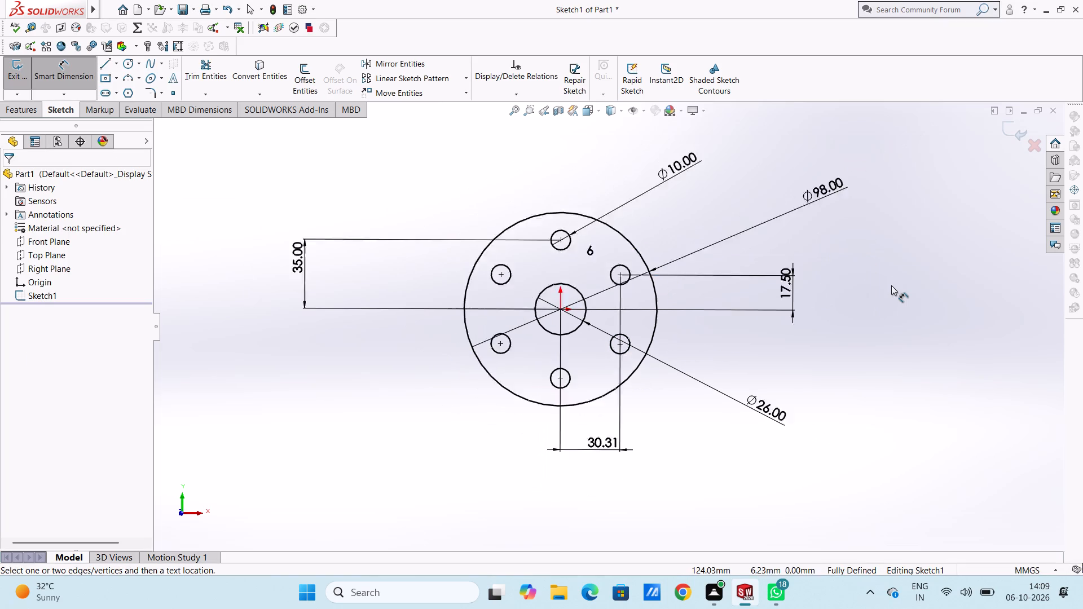
scroll(891, 285, up, 1)
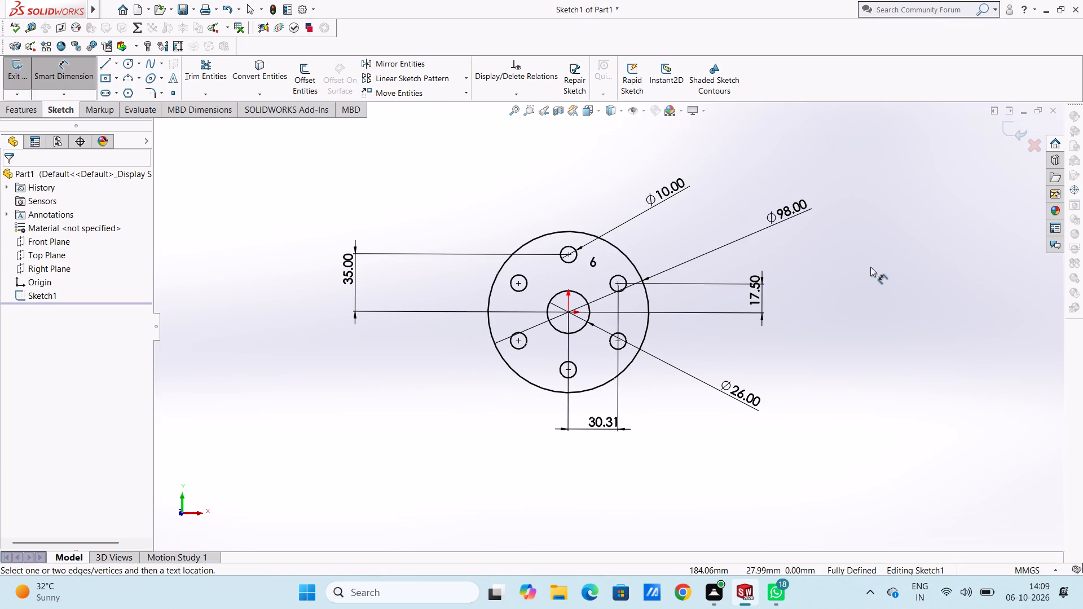
middle_drag(866, 280, 870, 292)
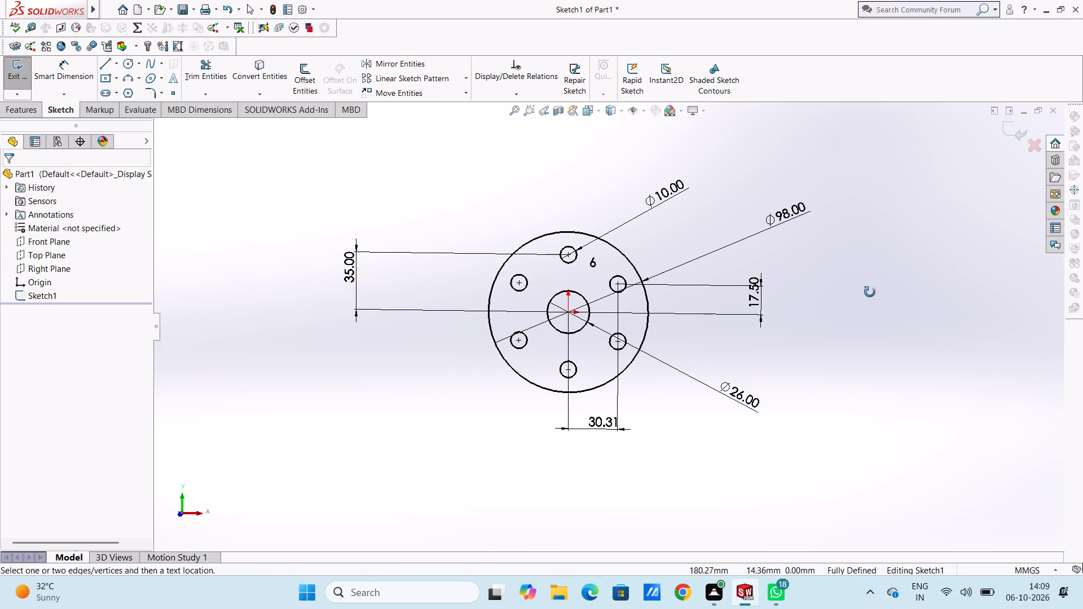
middle_drag(870, 292, 856, 283)
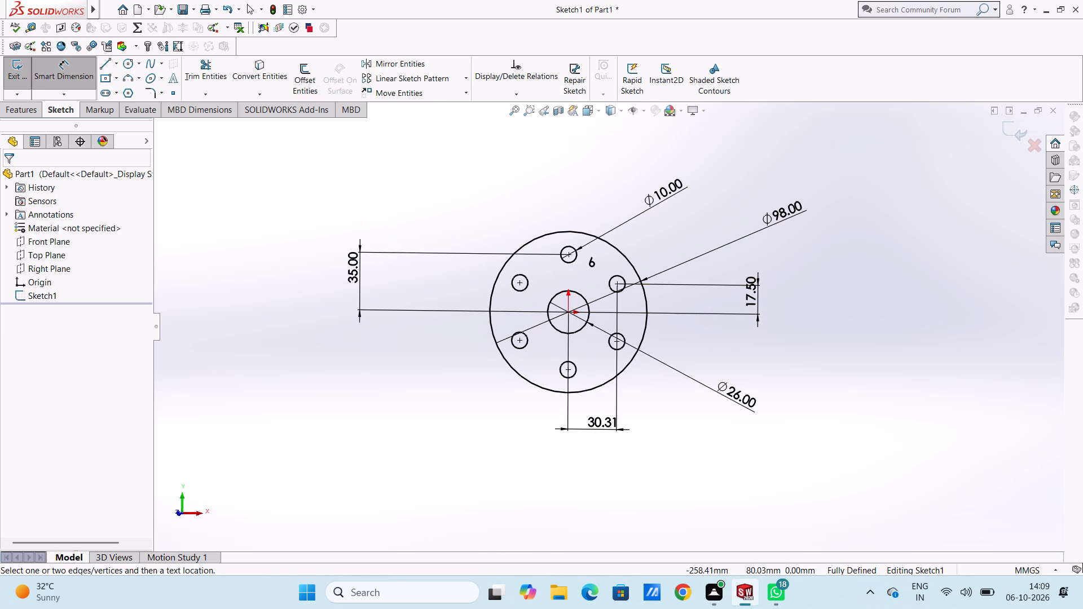
click(82, 77)
click(34, 112)
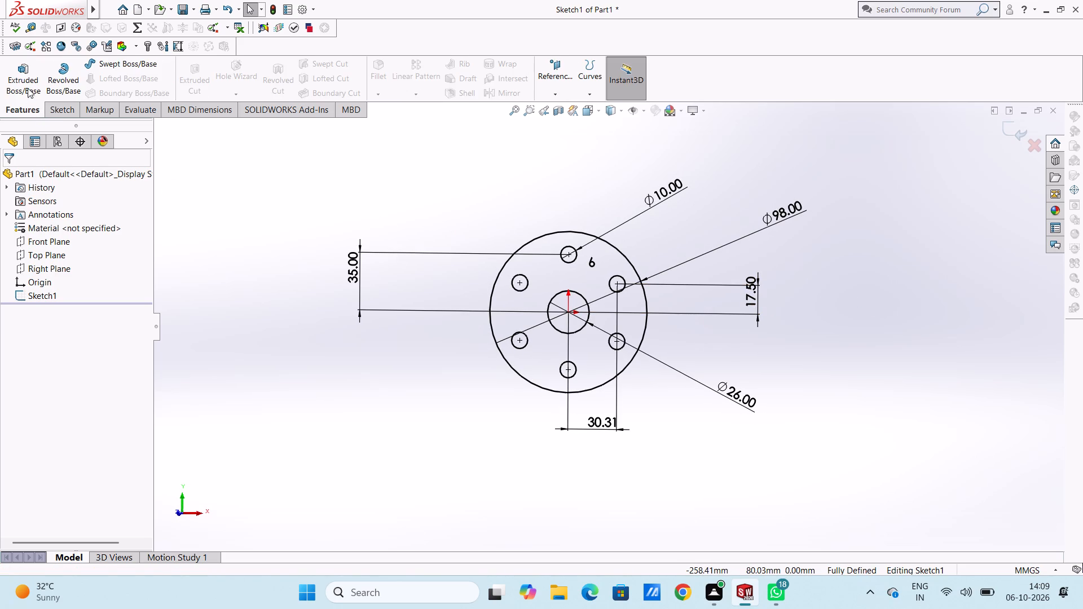
click(27, 82)
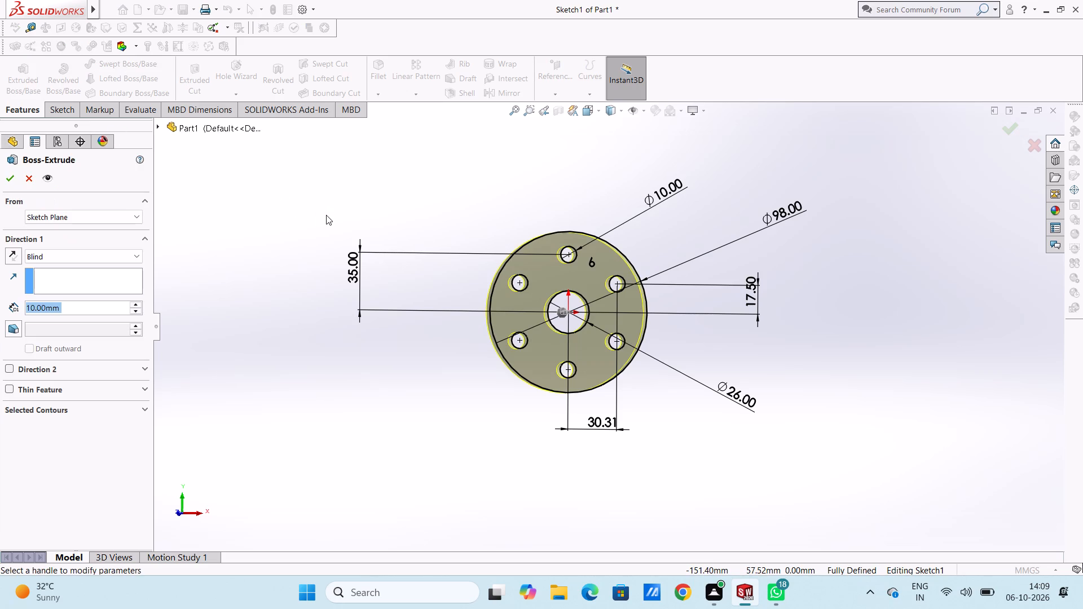
text(15)
key(Return)
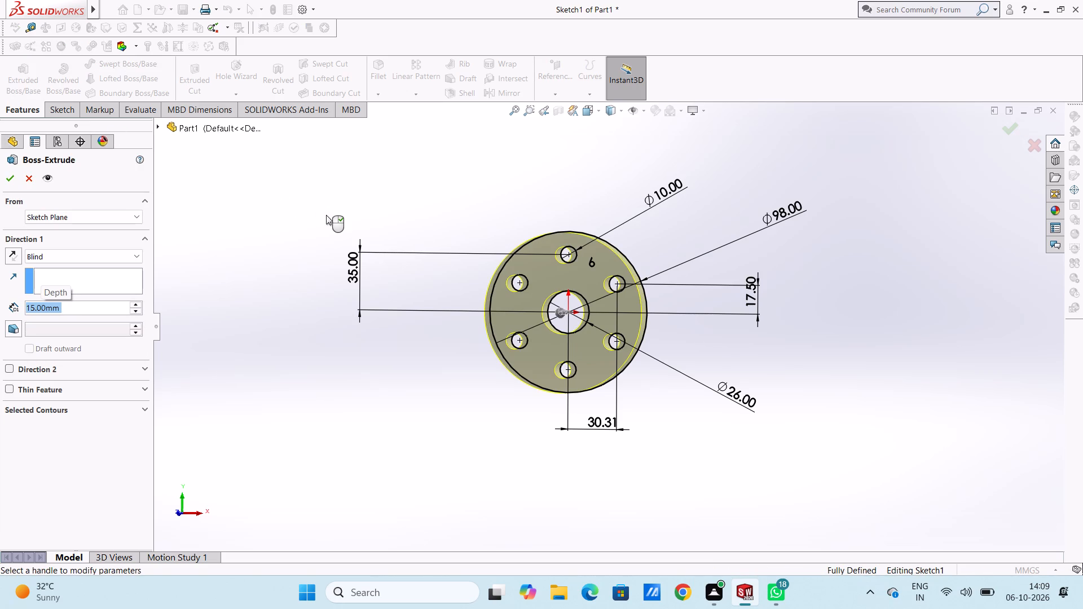
click(12, 182)
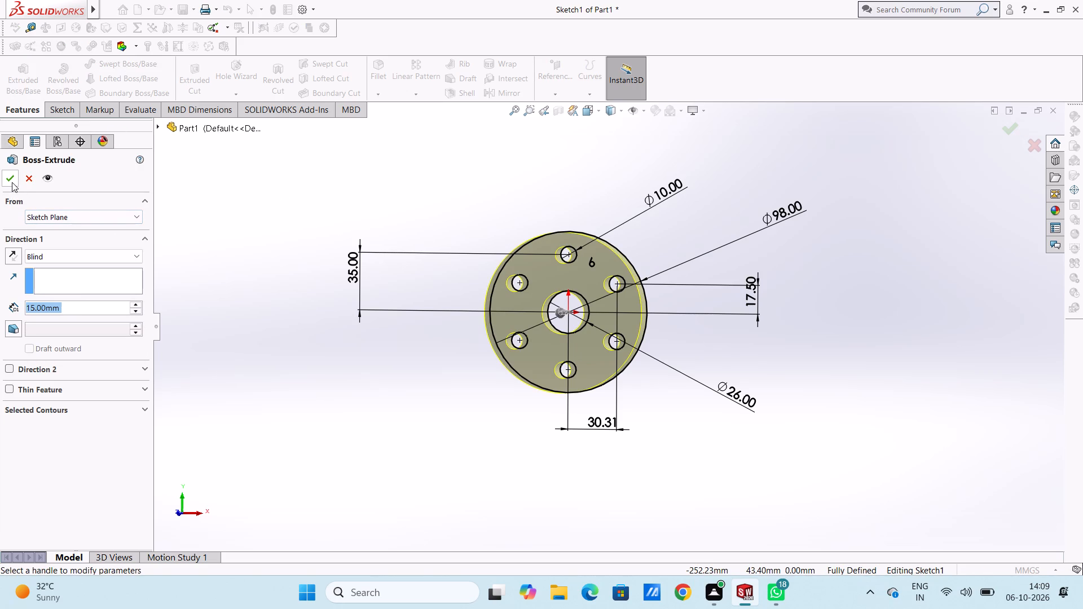
click(293, 227)
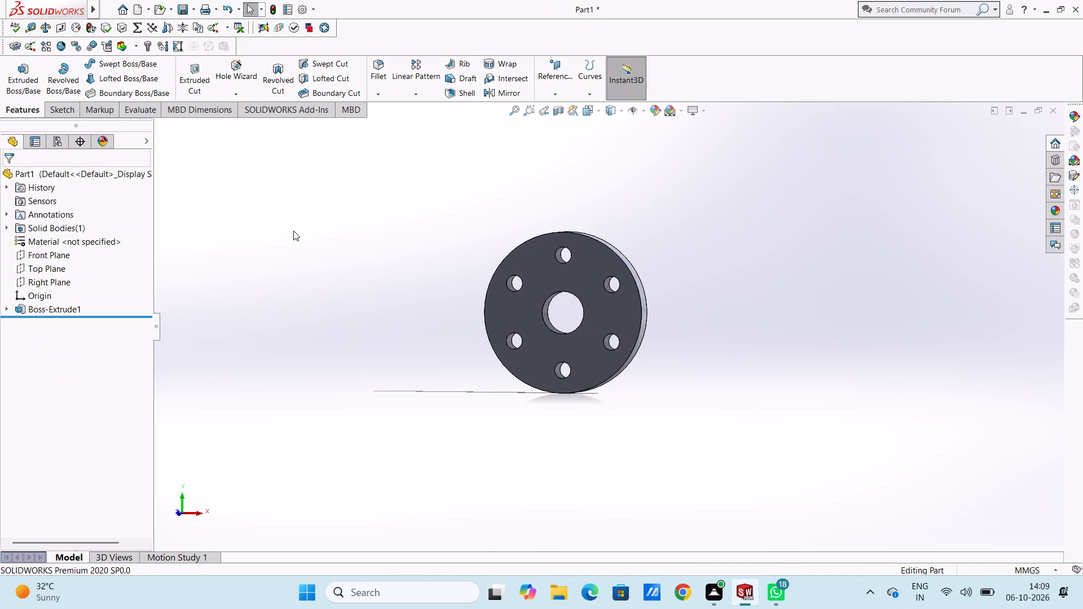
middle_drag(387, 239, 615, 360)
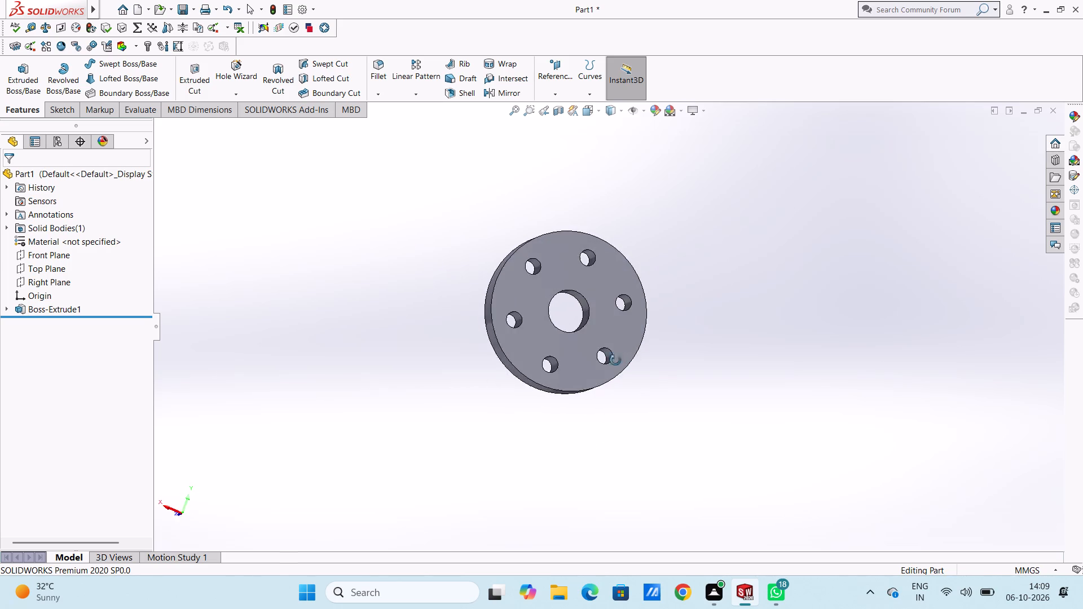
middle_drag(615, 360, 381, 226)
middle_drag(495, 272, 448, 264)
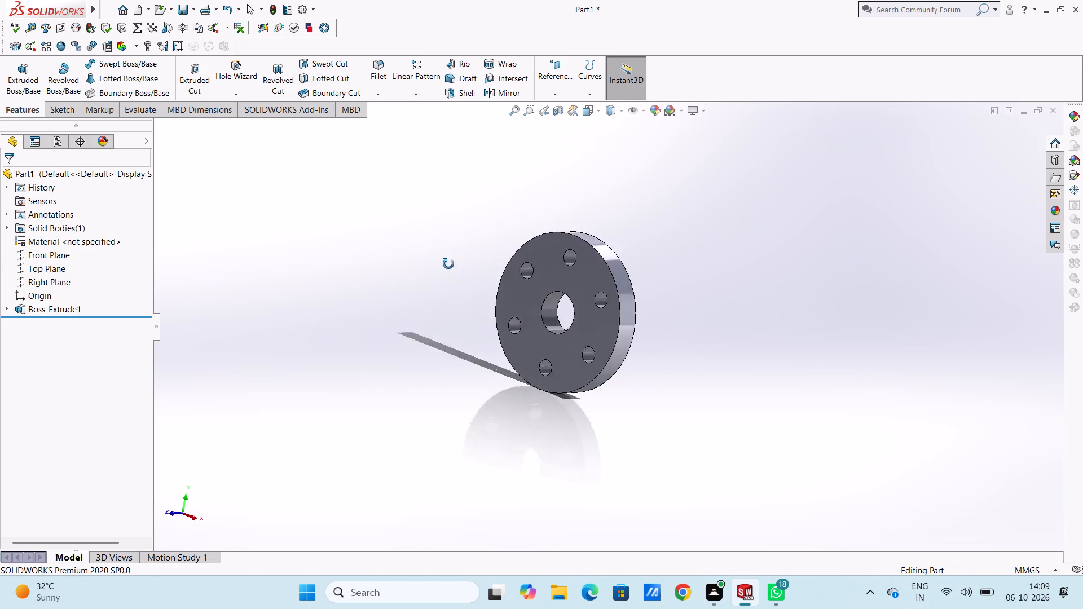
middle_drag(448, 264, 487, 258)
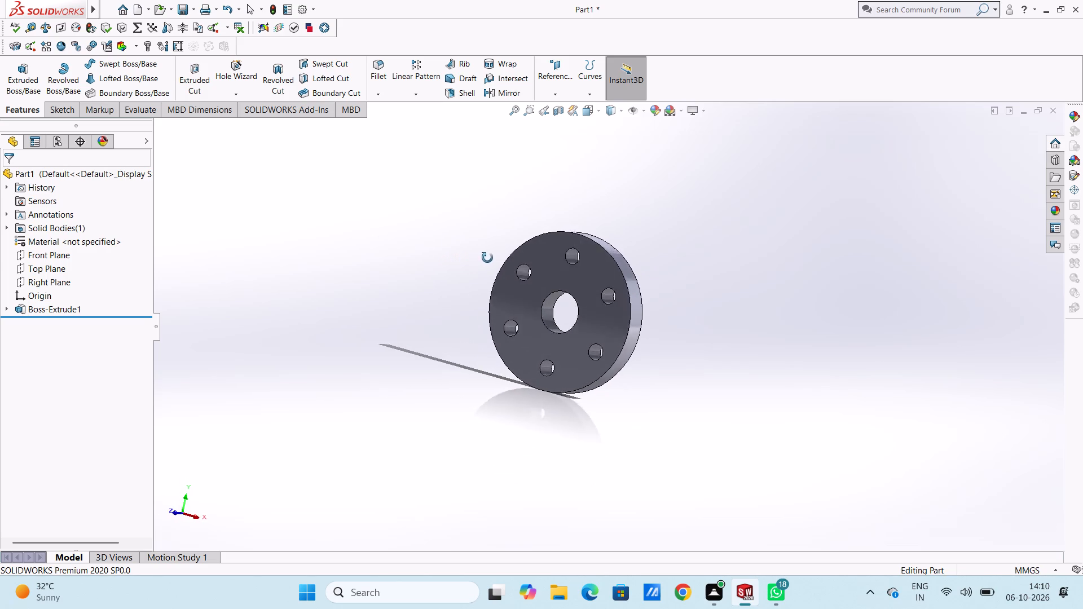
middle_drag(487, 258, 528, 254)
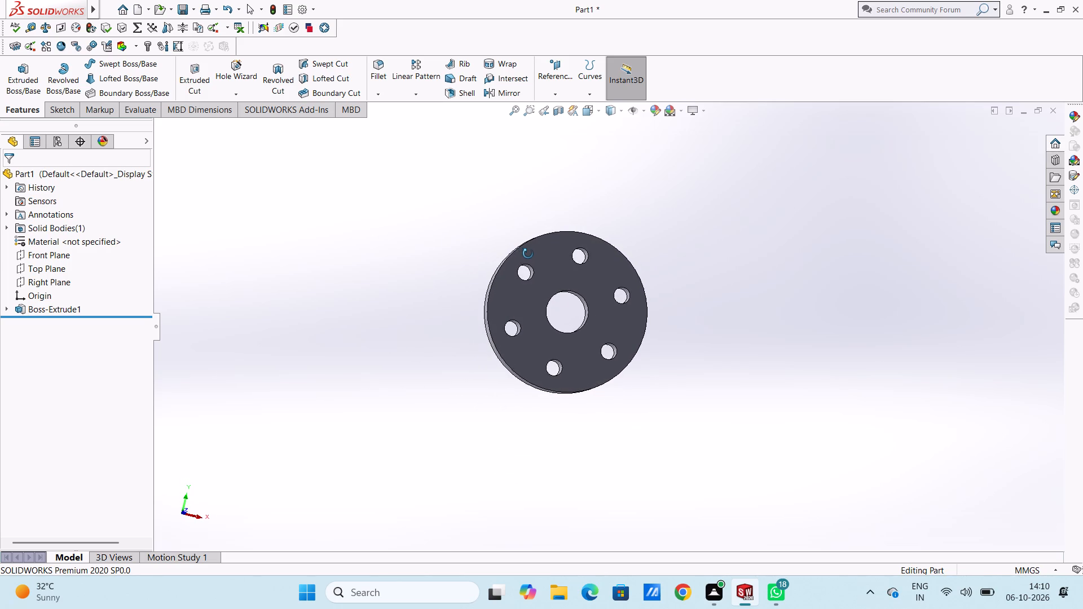
Start a new sketch on the flat front face of the flange disc.
middle_drag(528, 254, 503, 257)
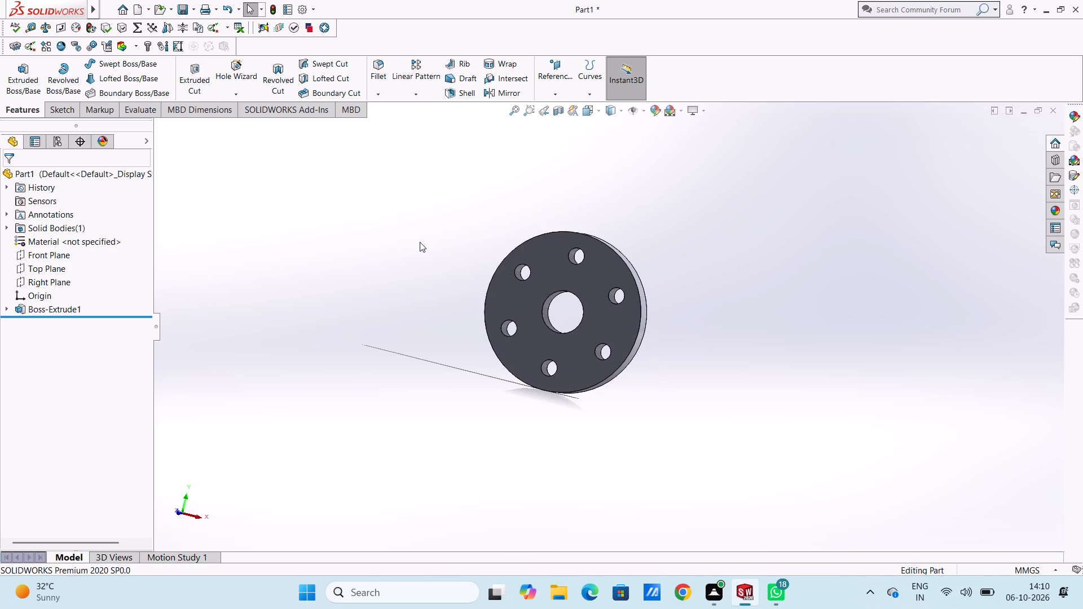
key(ctrl+1)
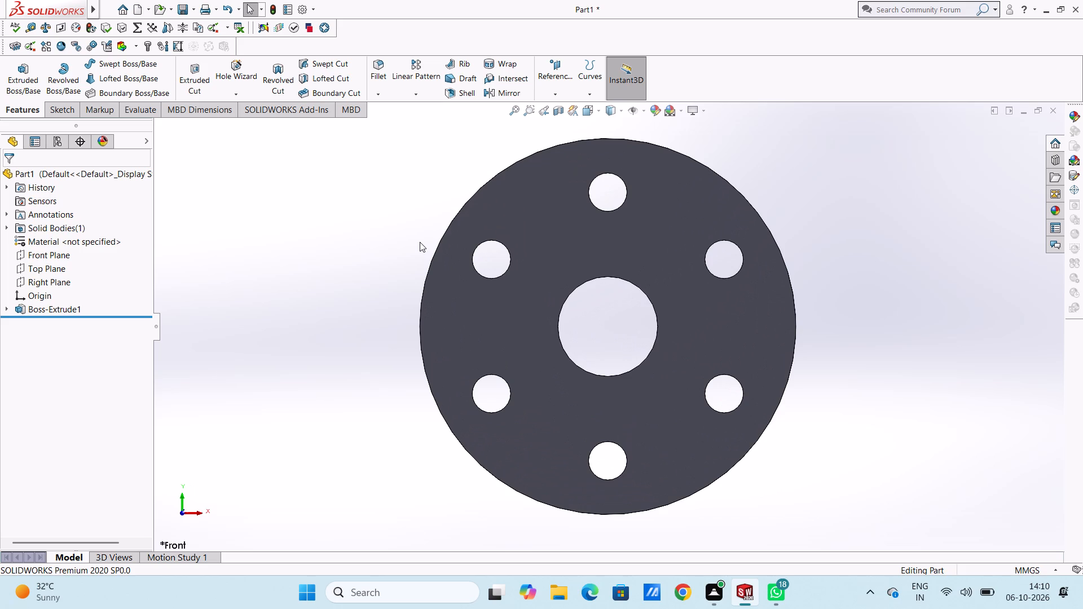
scroll(420, 242, up, 3)
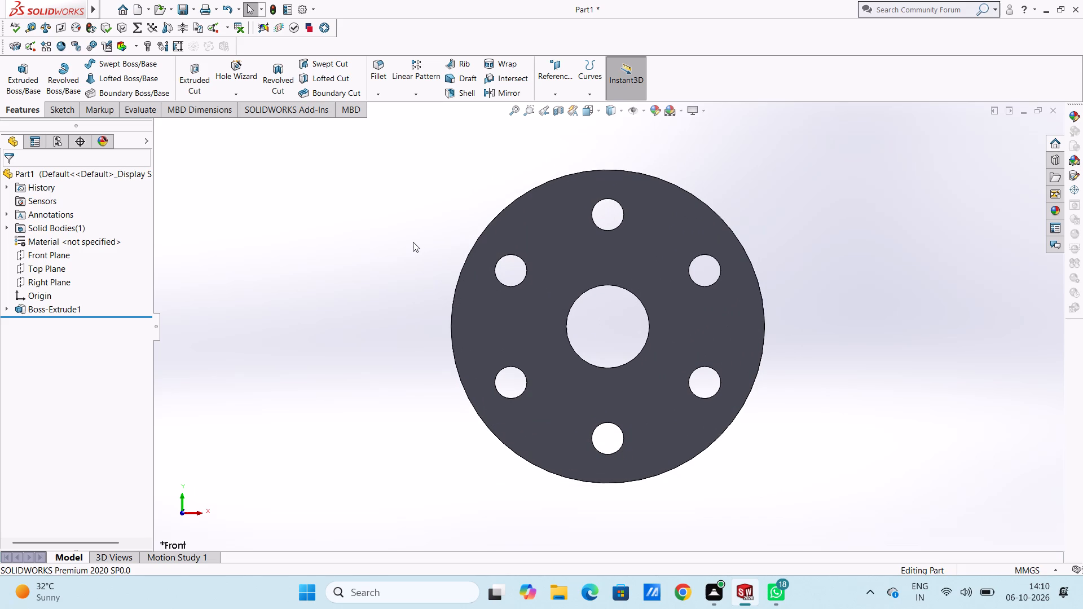
click(548, 330)
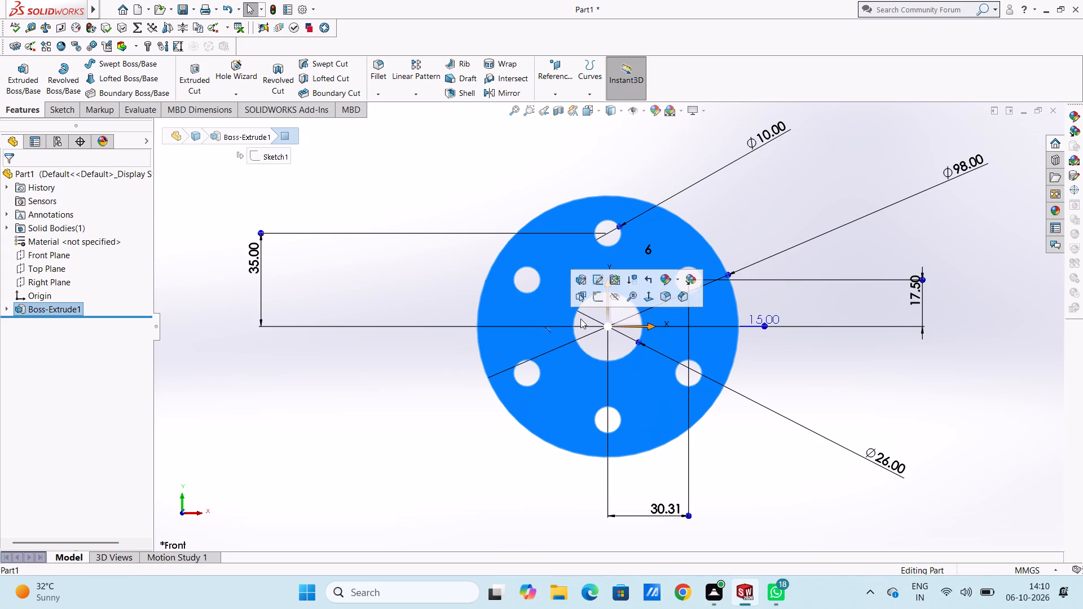
click(596, 298)
click(382, 398)
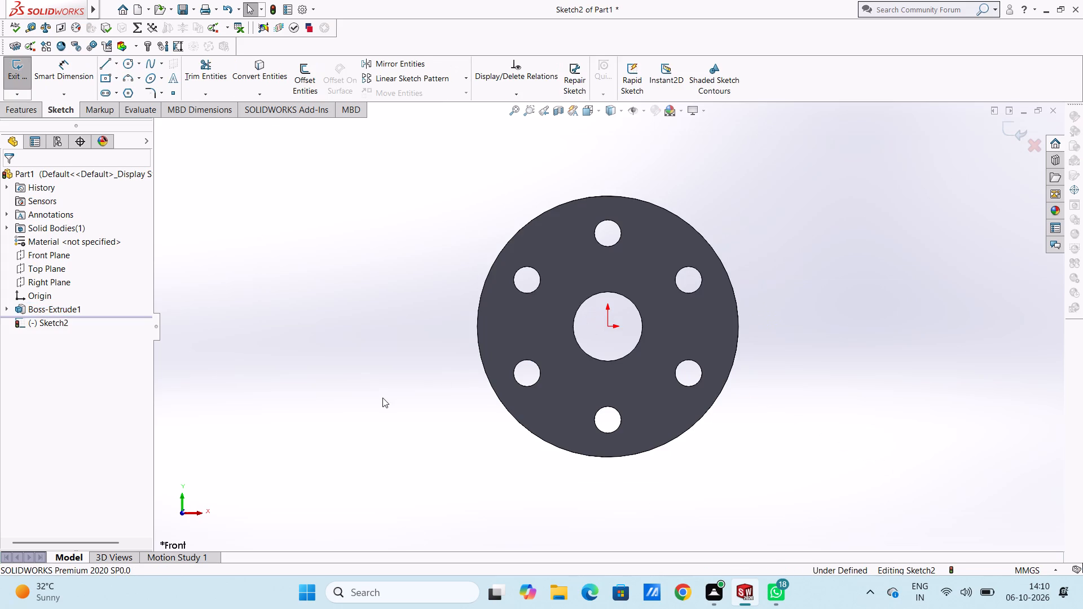
Draw two circles centred on the origin, one matching the centre hole's edge and one with a 25 mm radius.
click(128, 65)
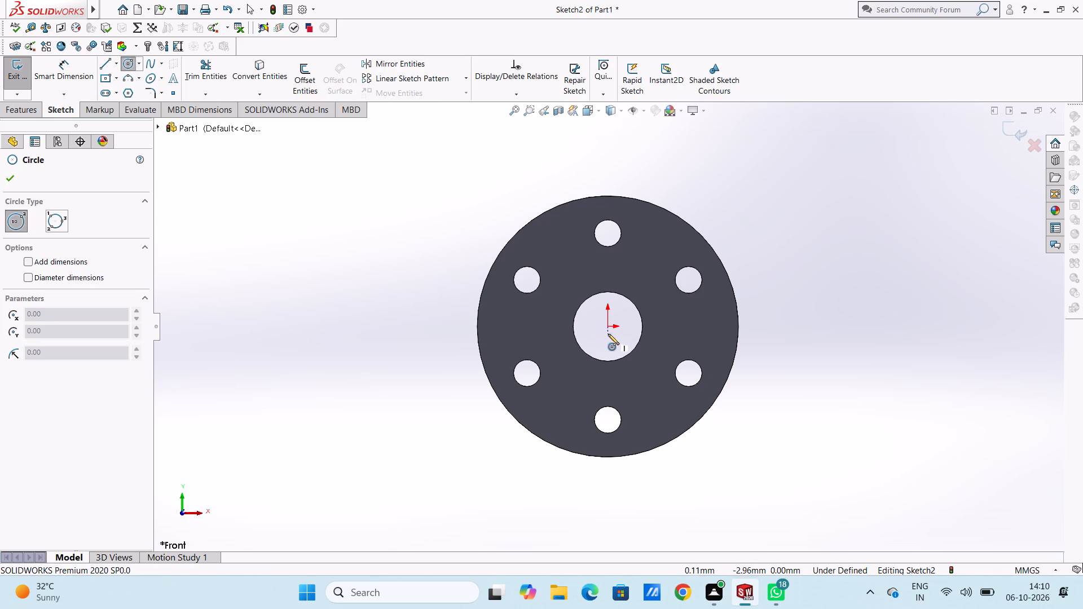
click(608, 328)
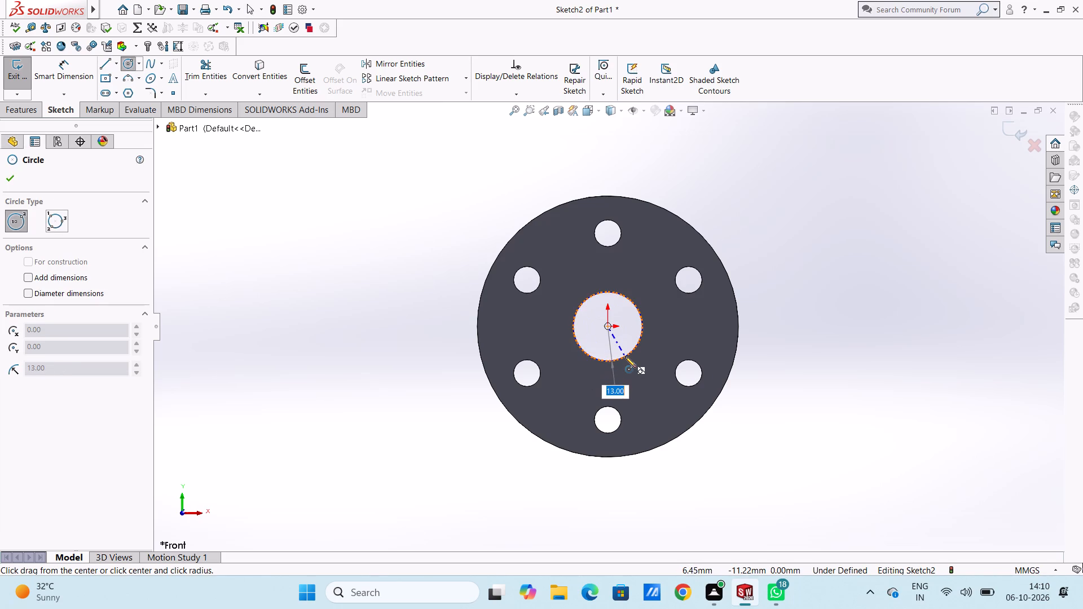
click(625, 356)
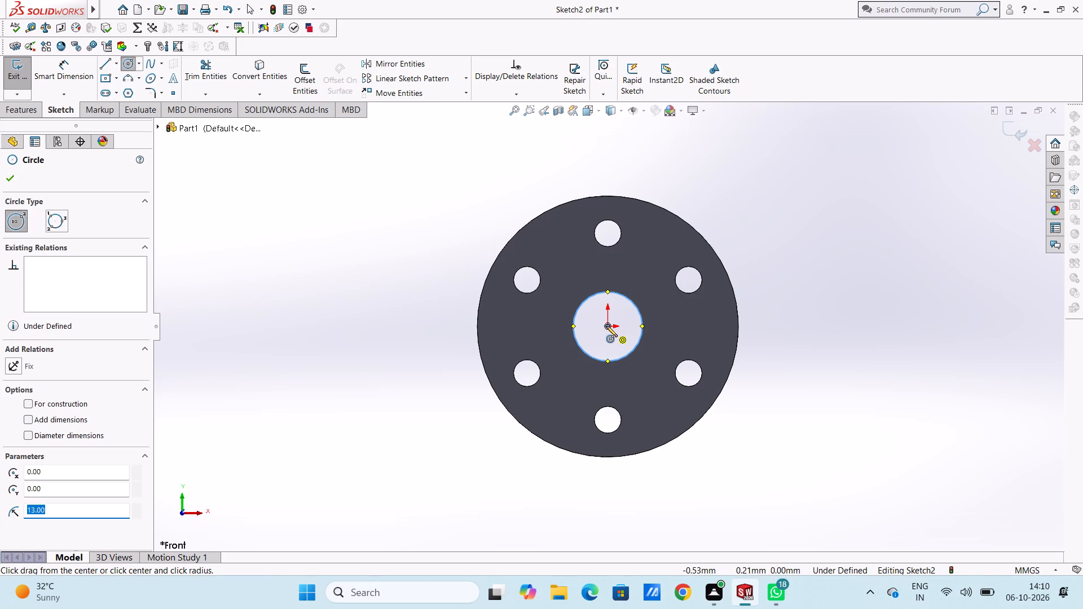
click(606, 326)
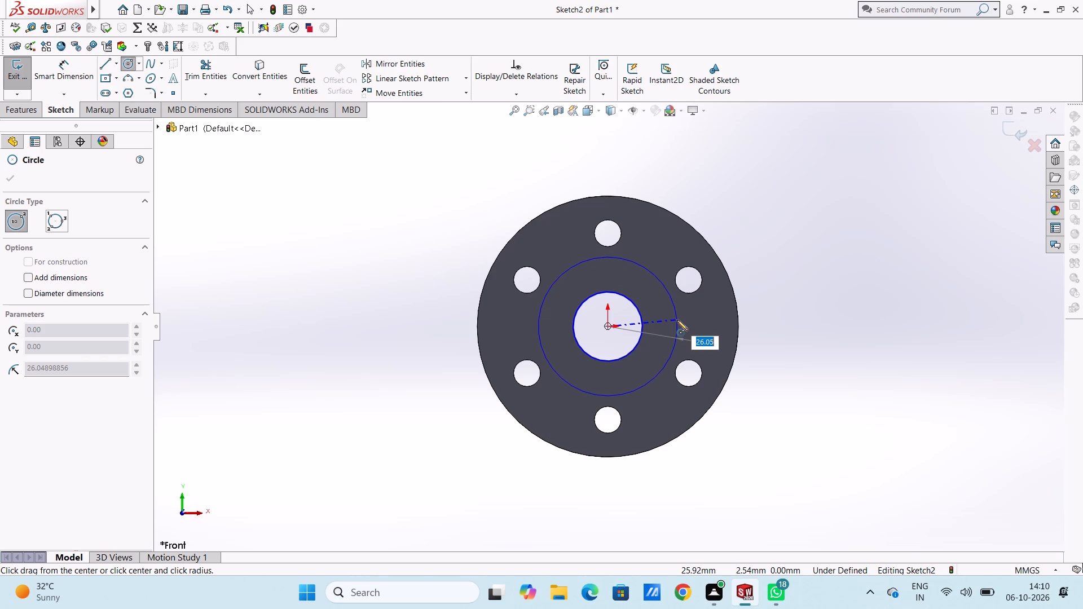
text(25)
key(Return)
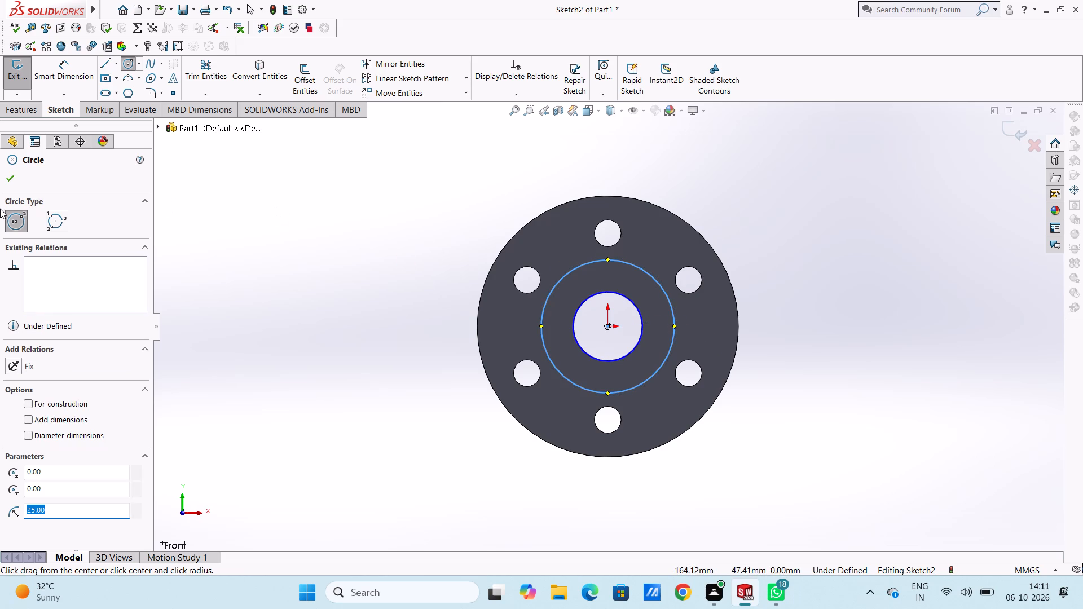
click(11, 180)
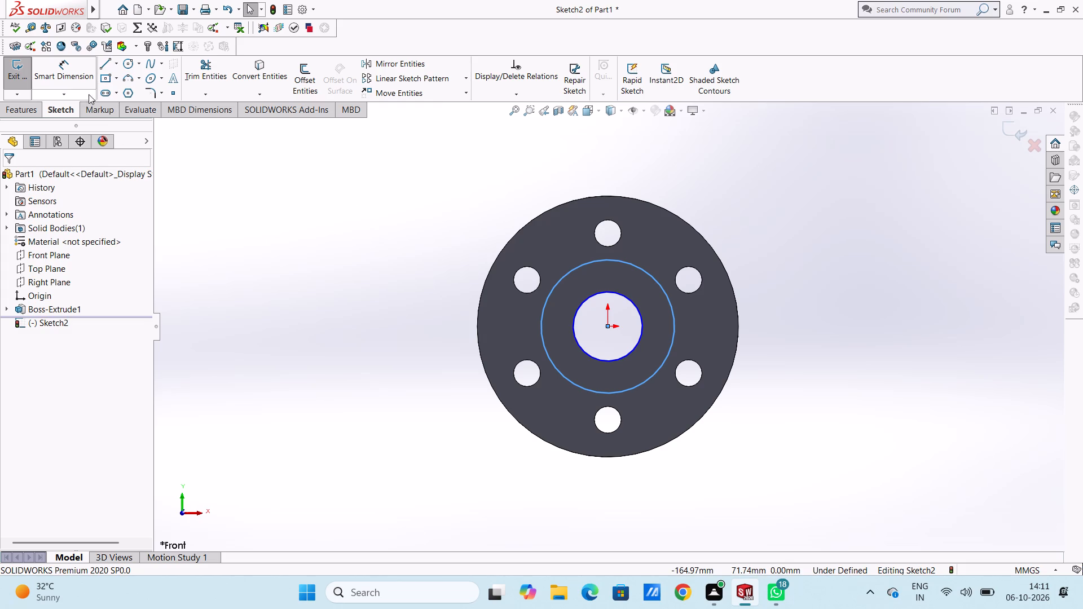
click(293, 201)
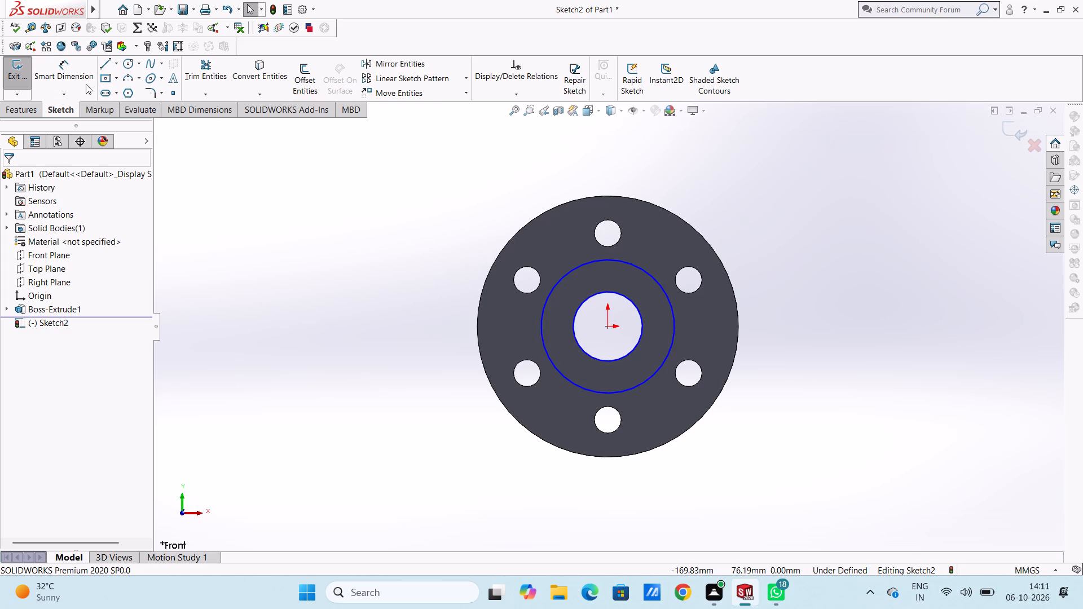
Dimension the diameters of the larger circle and of the inner circle on the centre hole's edge.
click(77, 72)
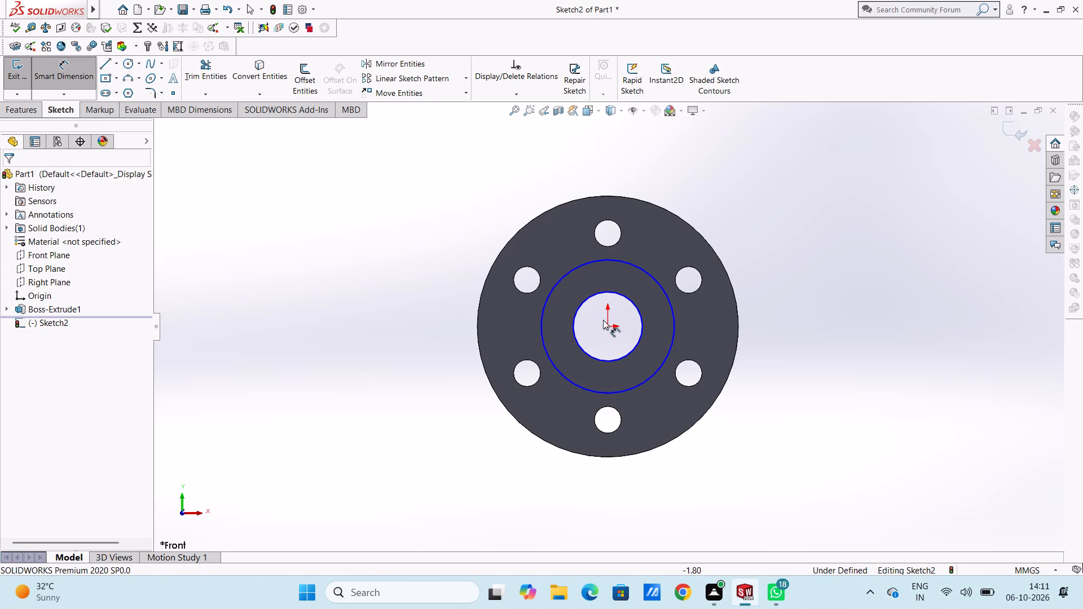
click(547, 310)
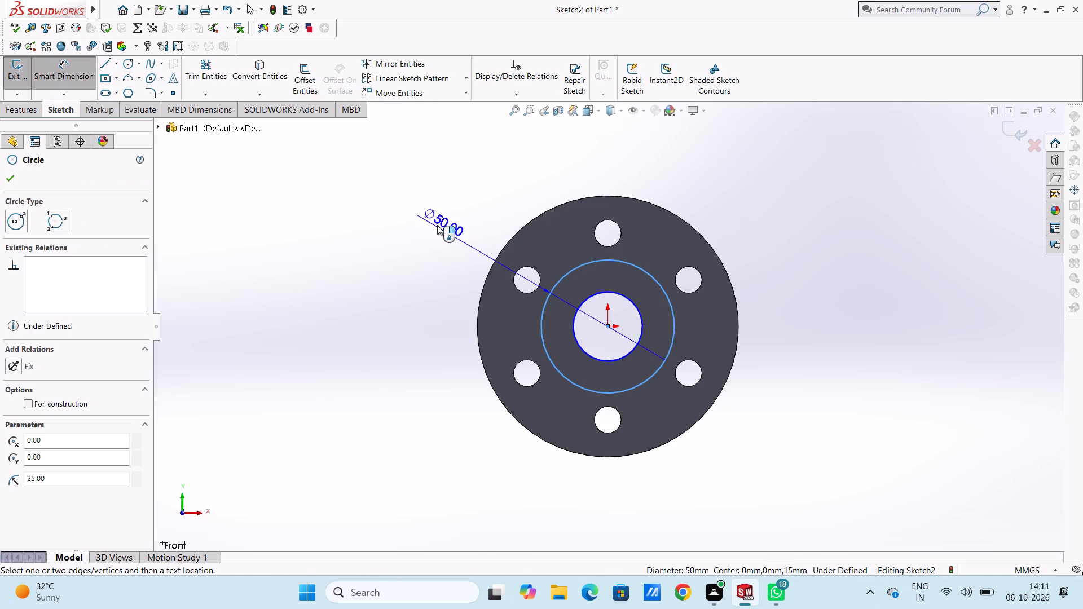
click(424, 207)
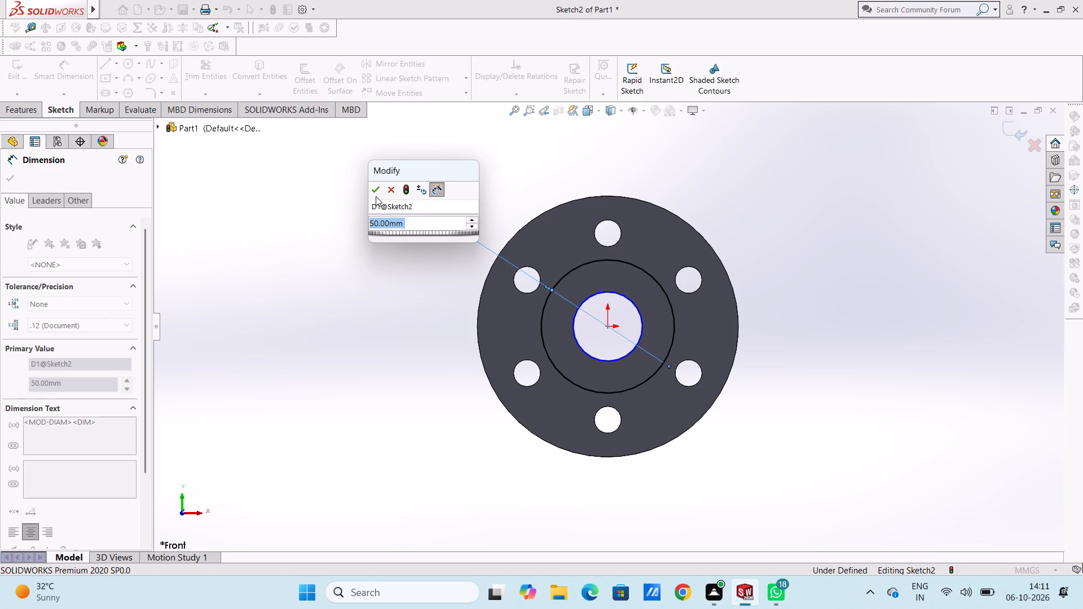
click(376, 196)
click(375, 263)
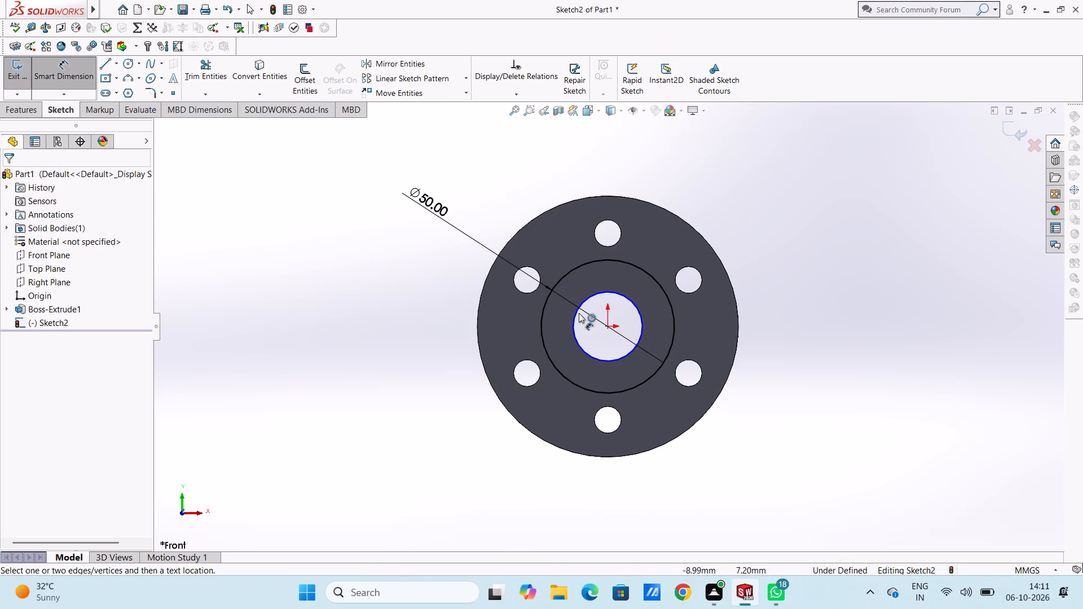
click(572, 324)
click(402, 400)
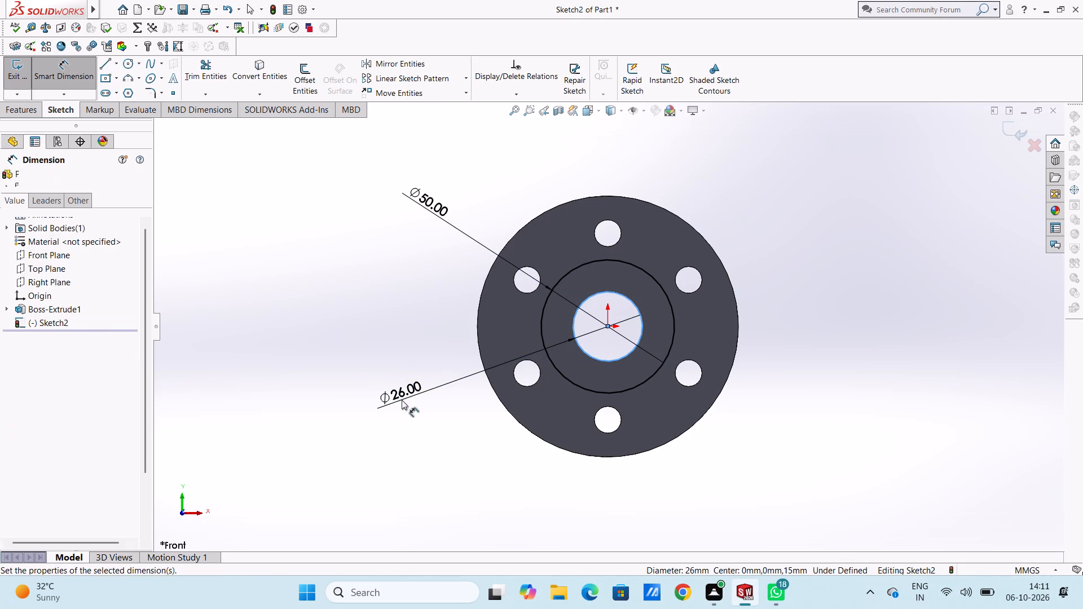
click(355, 384)
click(370, 351)
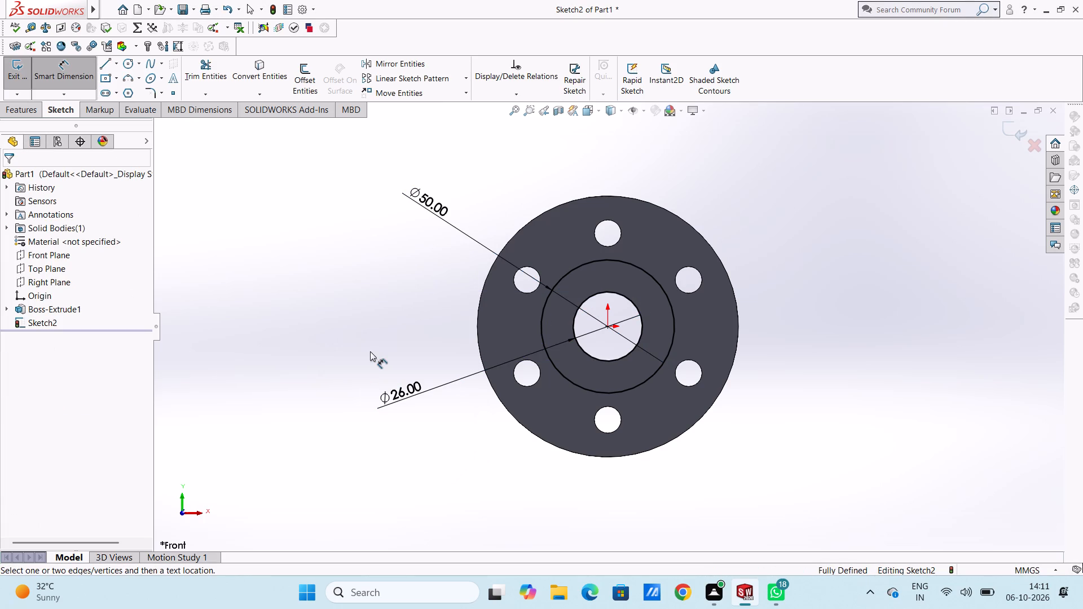
Extrude the ring sketch as a blind boss 45 mm outward from the flange face, merged with the disc.
scroll(428, 326, up, 2)
middle_drag(438, 328, 425, 370)
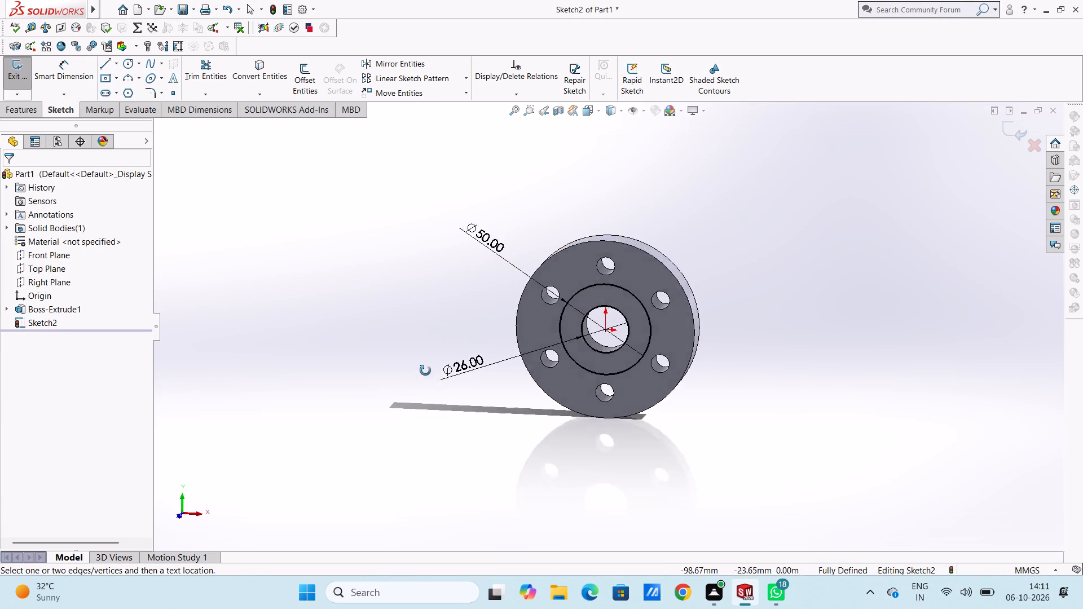
middle_drag(425, 370, 421, 348)
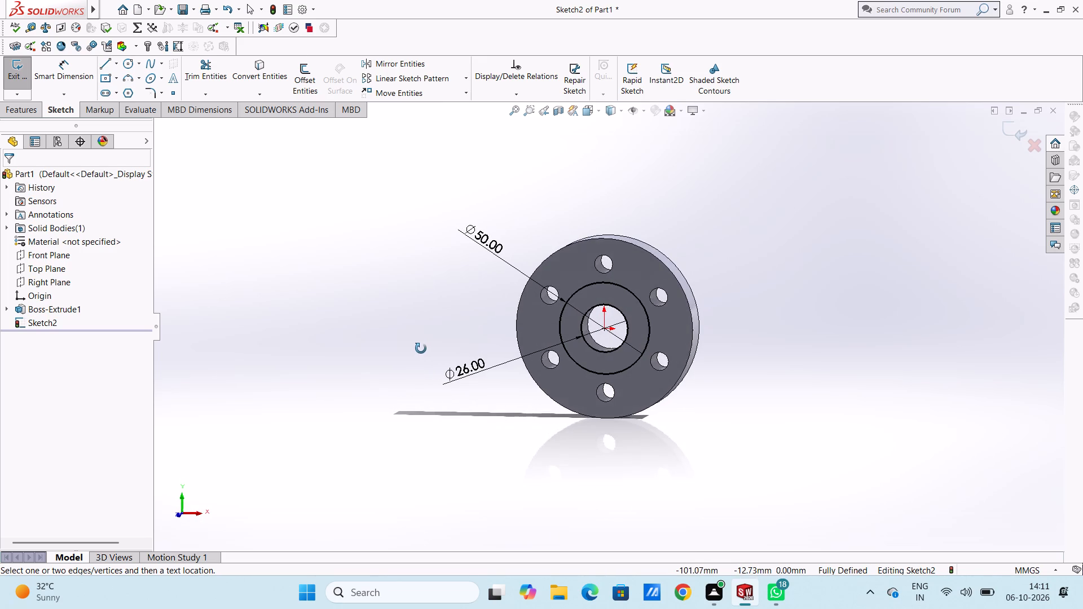
middle_drag(421, 348, 419, 348)
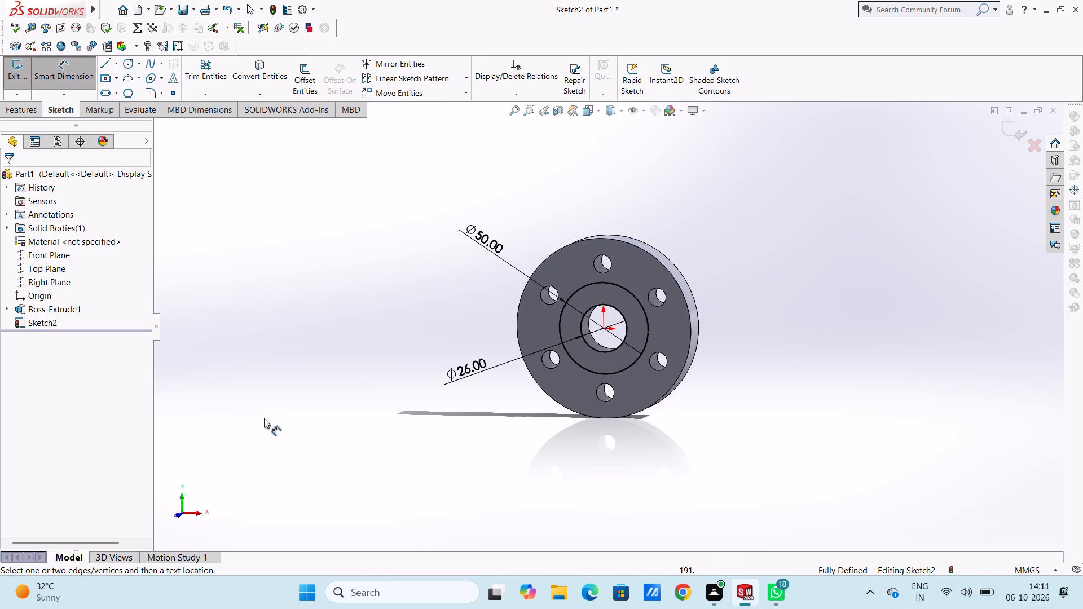
click(77, 66)
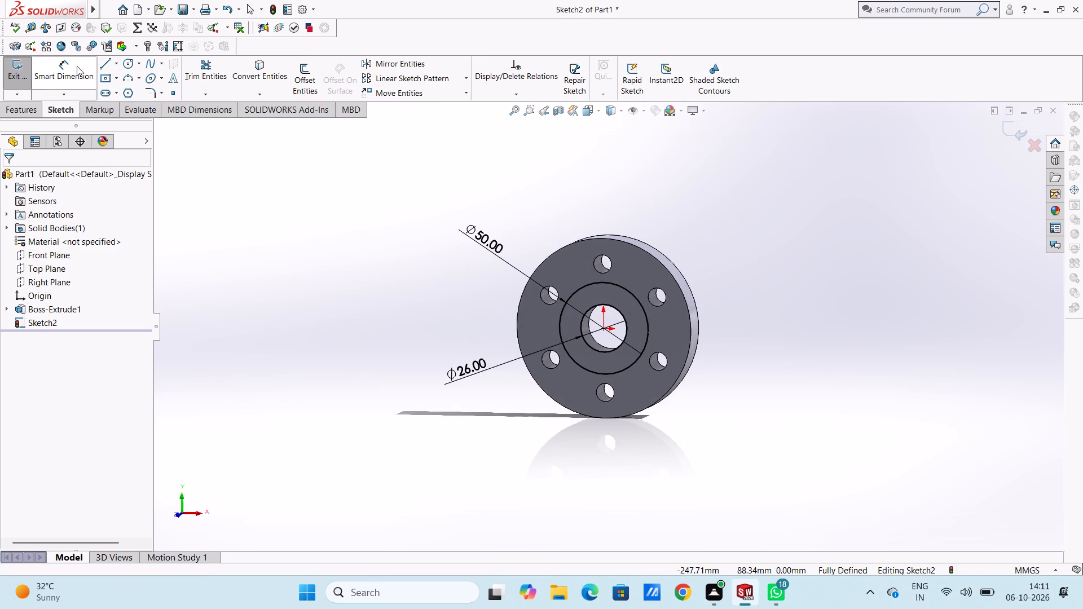
click(23, 111)
click(27, 78)
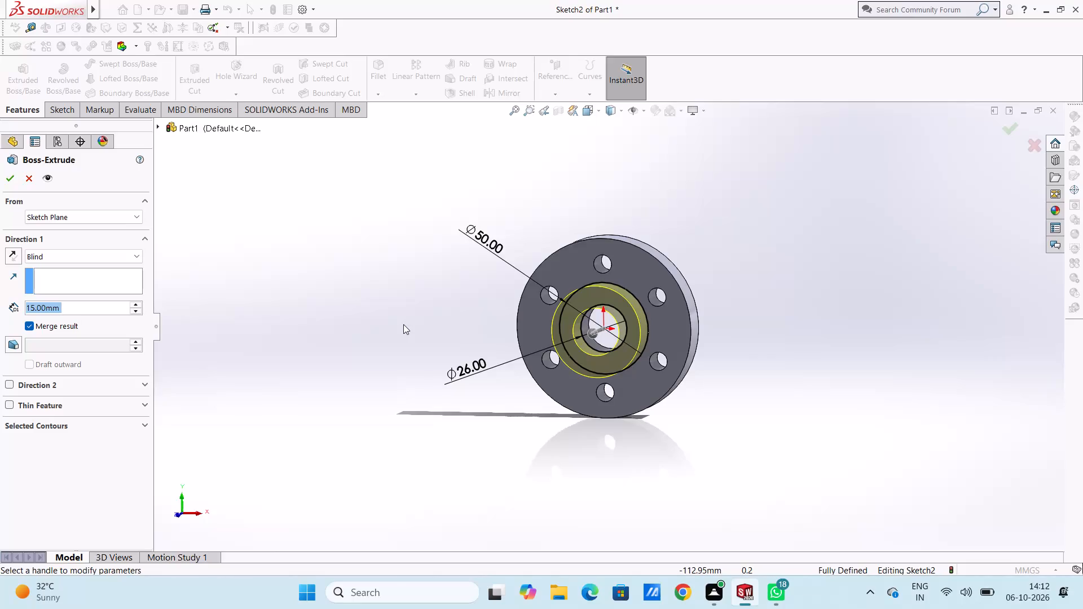
middle_drag(425, 301, 428, 312)
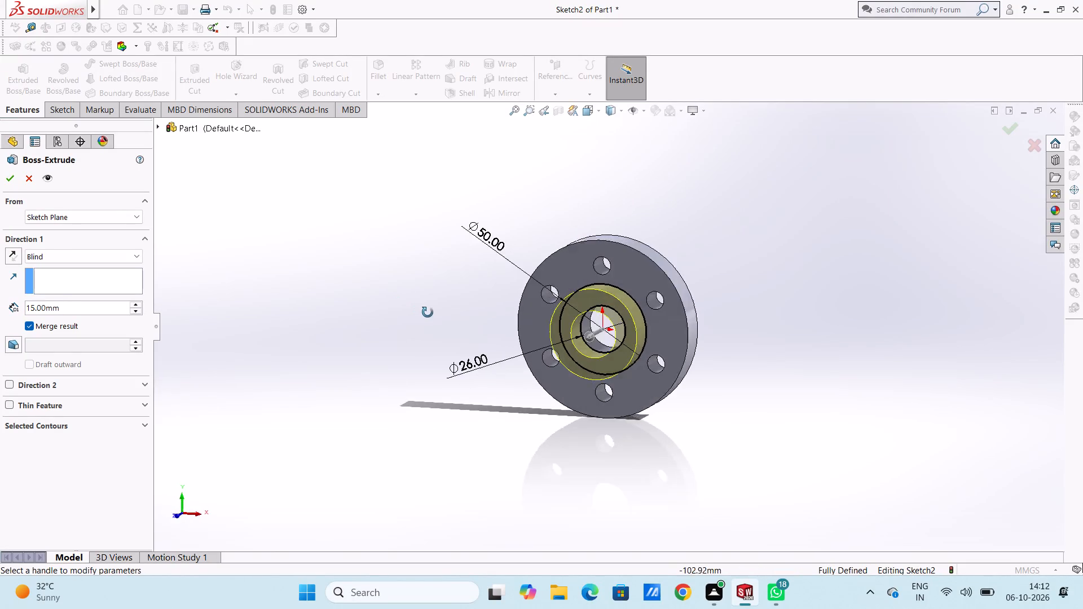
middle_drag(428, 312, 402, 315)
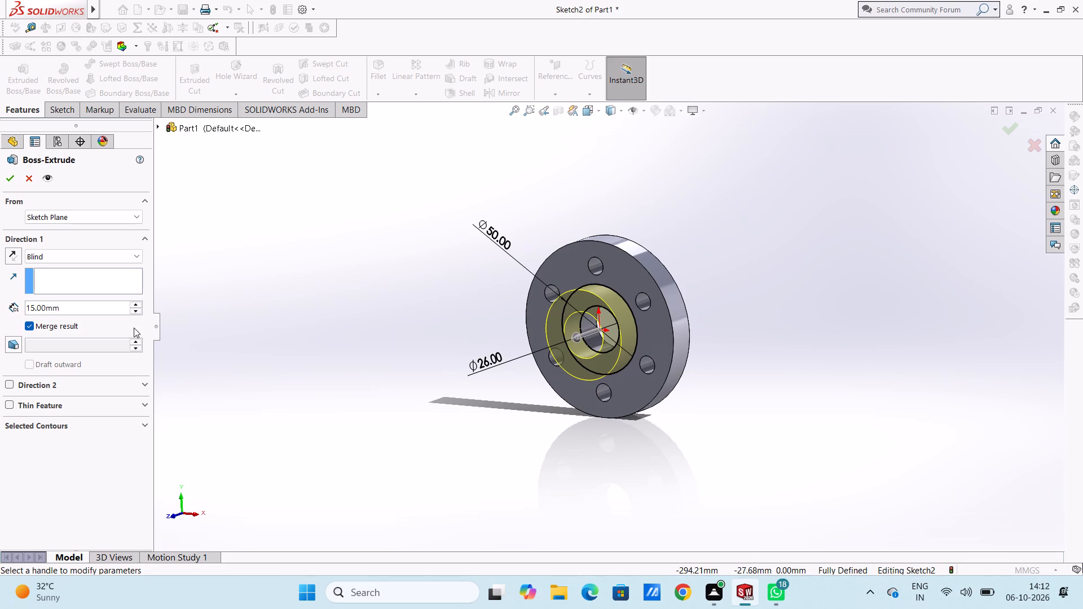
double_click(96, 305)
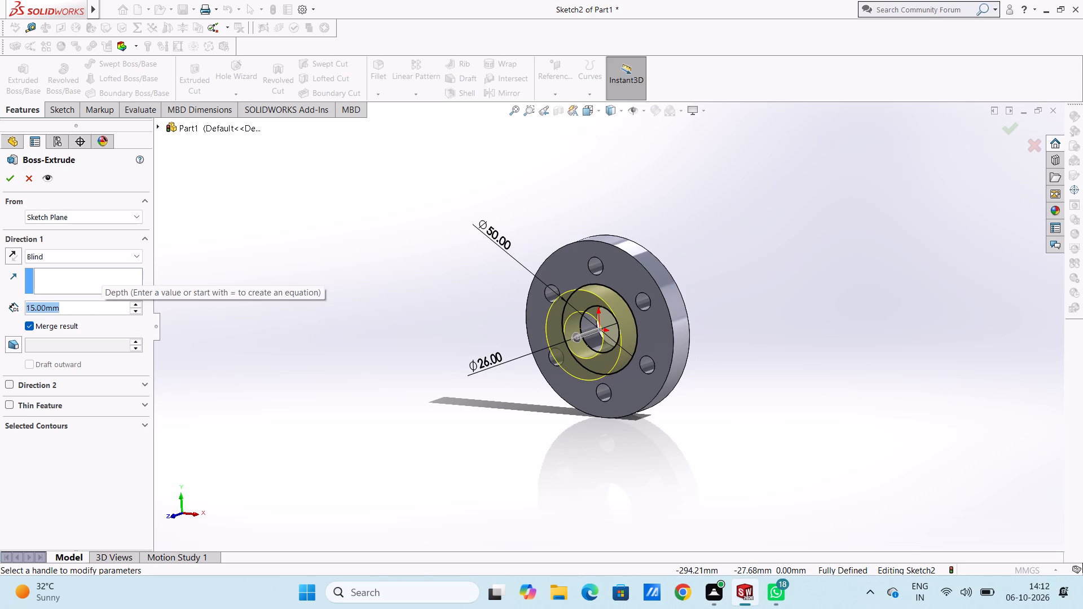
text(45)
key(Return)
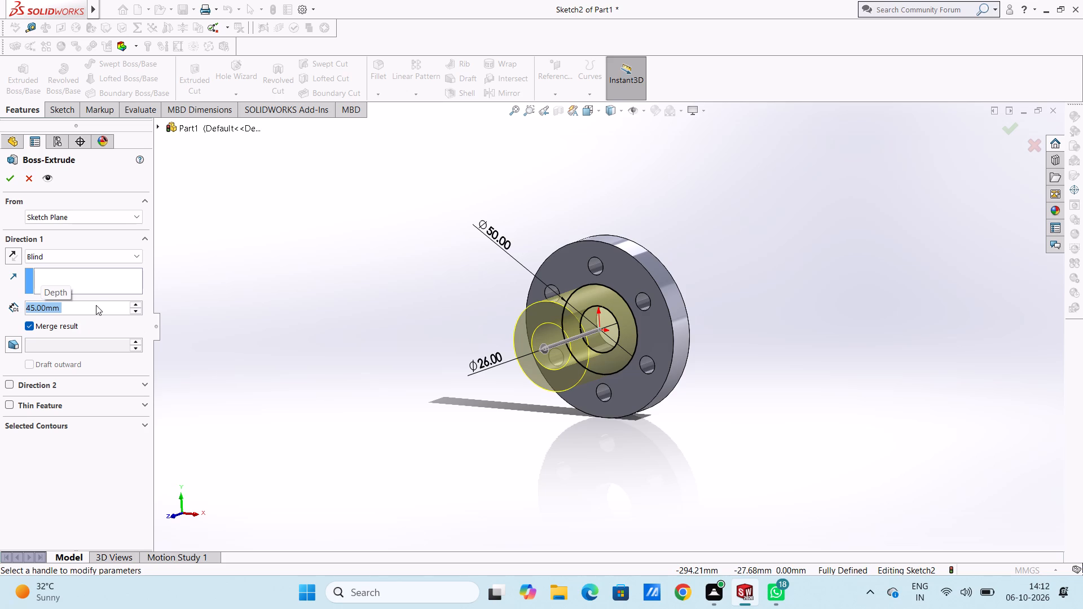
click(10, 183)
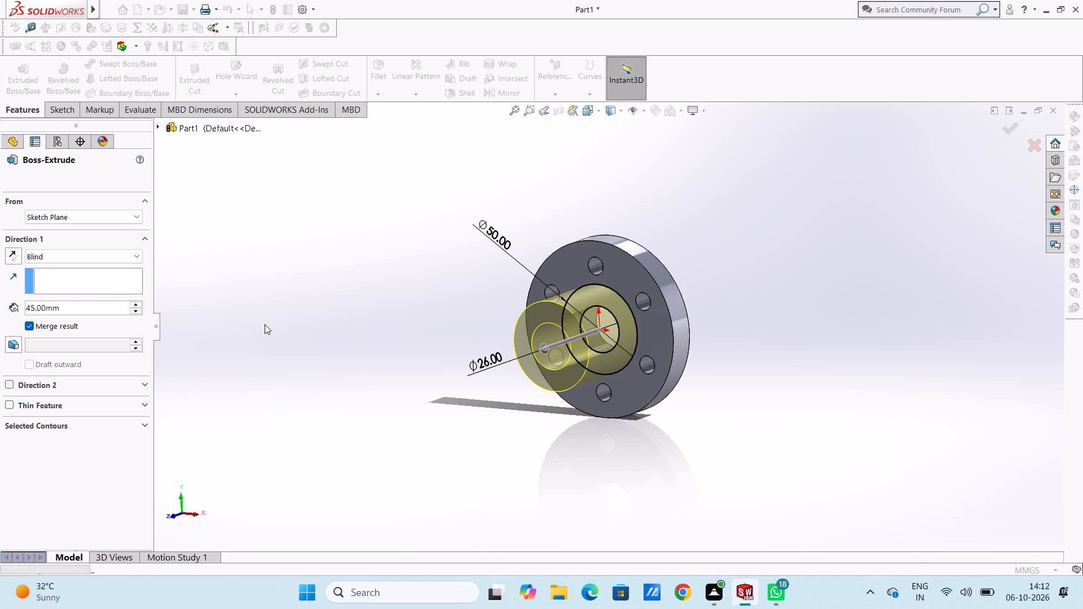
click(265, 324)
Examine the flange and its hollow hub from several angles.
middle_drag(280, 332, 362, 341)
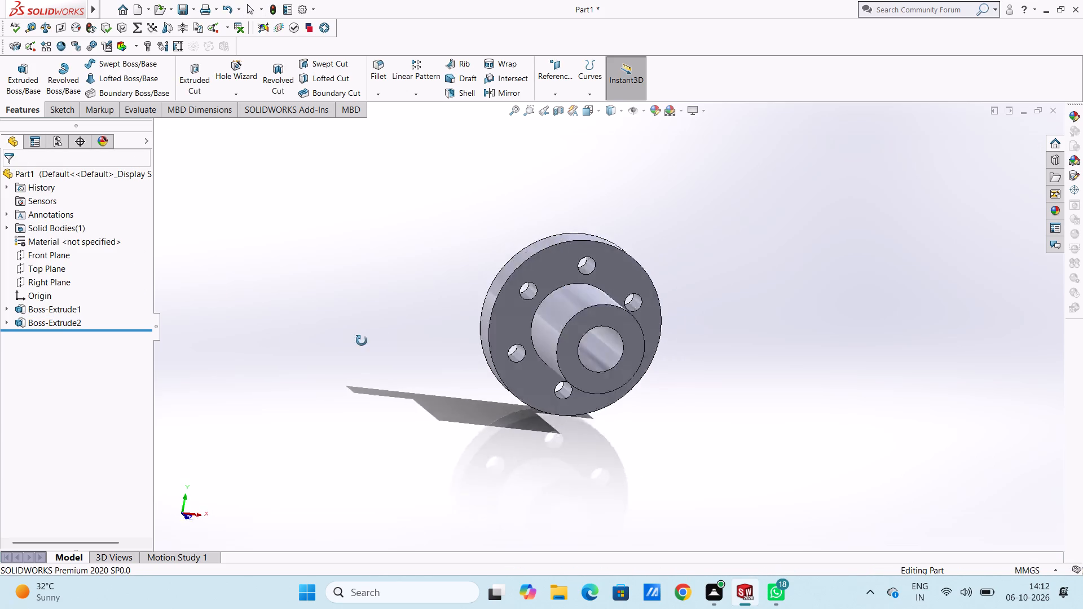
middle_drag(362, 341, 272, 341)
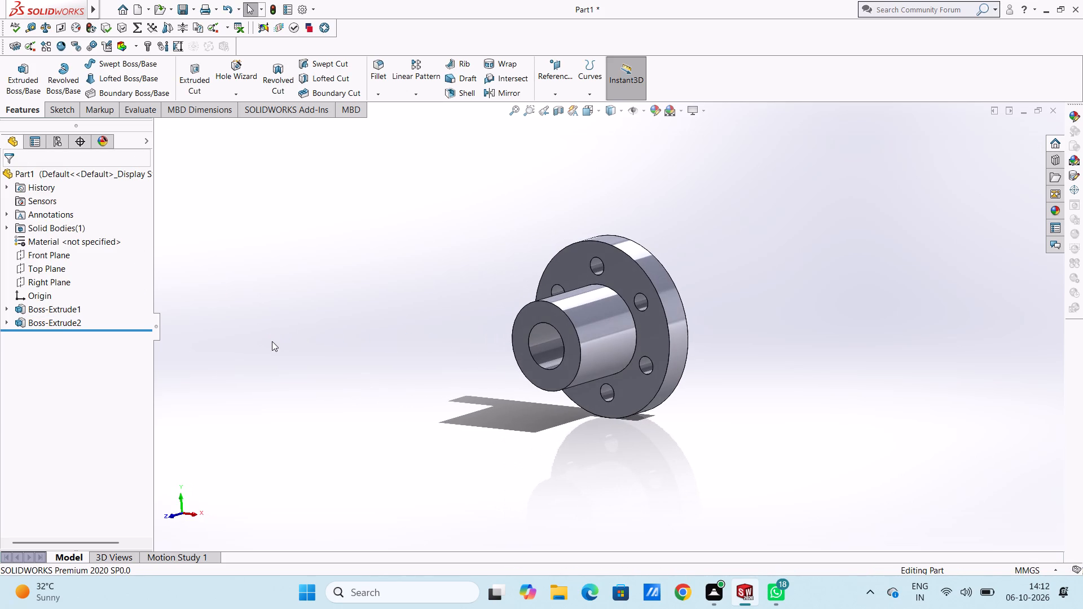
scroll(325, 367, up, 1)
middle_drag(433, 407, 397, 407)
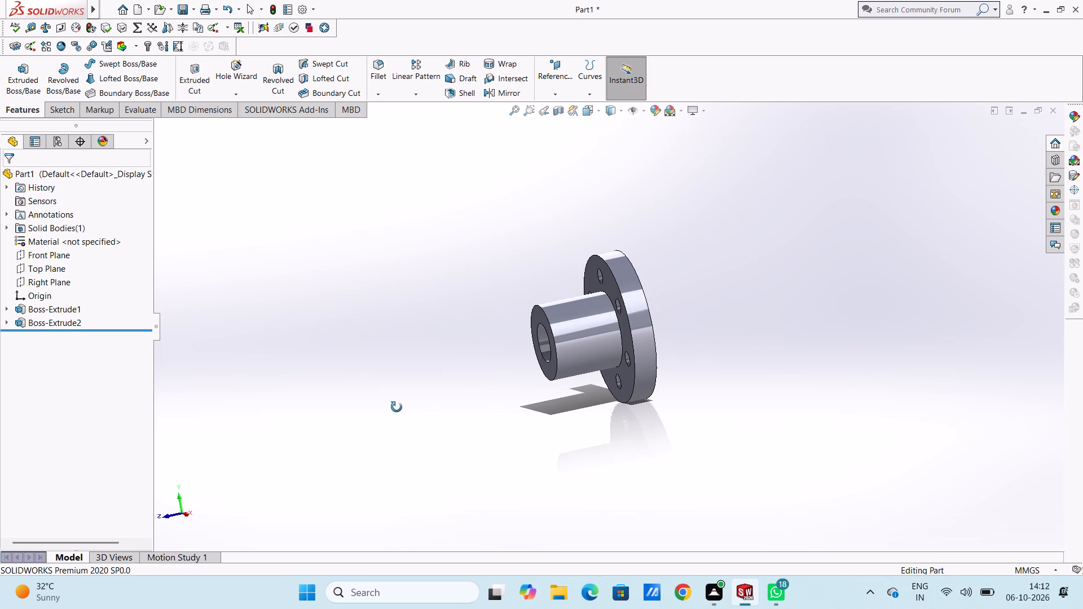
middle_drag(397, 407, 465, 397)
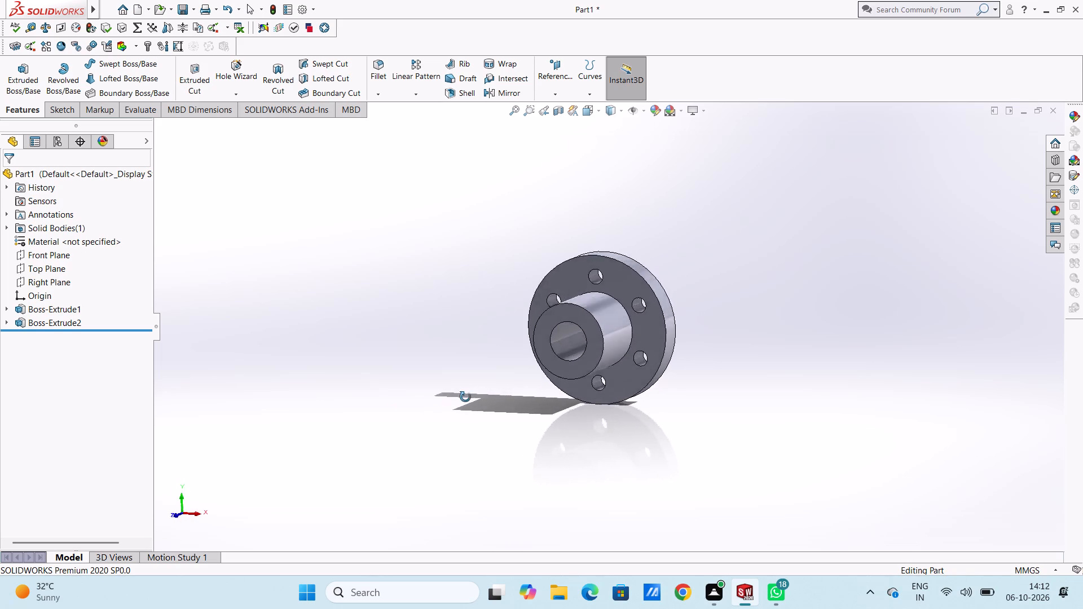
middle_drag(465, 397, 405, 405)
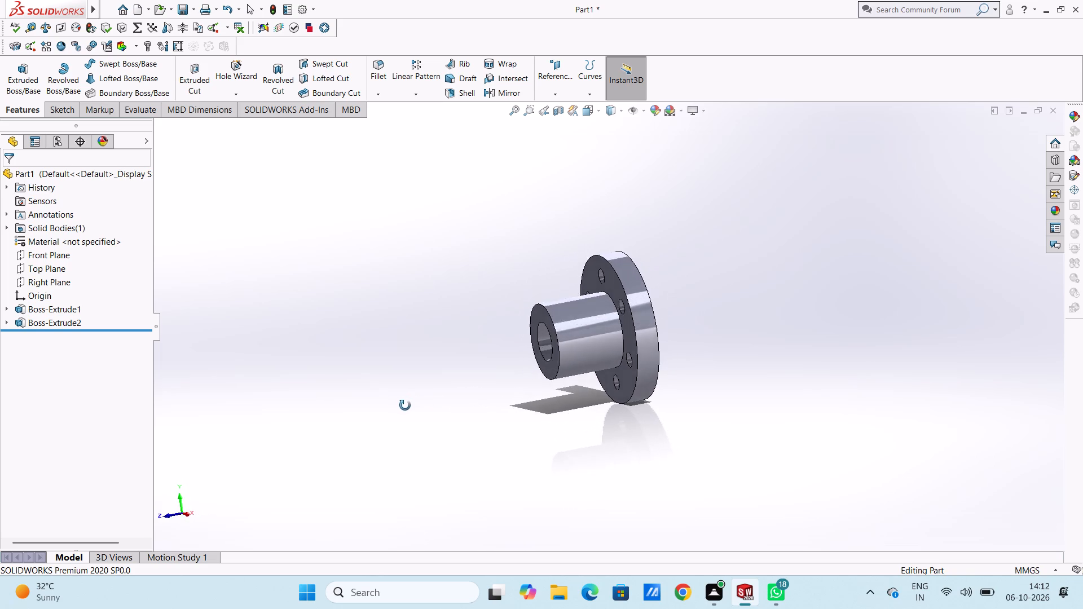
middle_drag(405, 405, 468, 437)
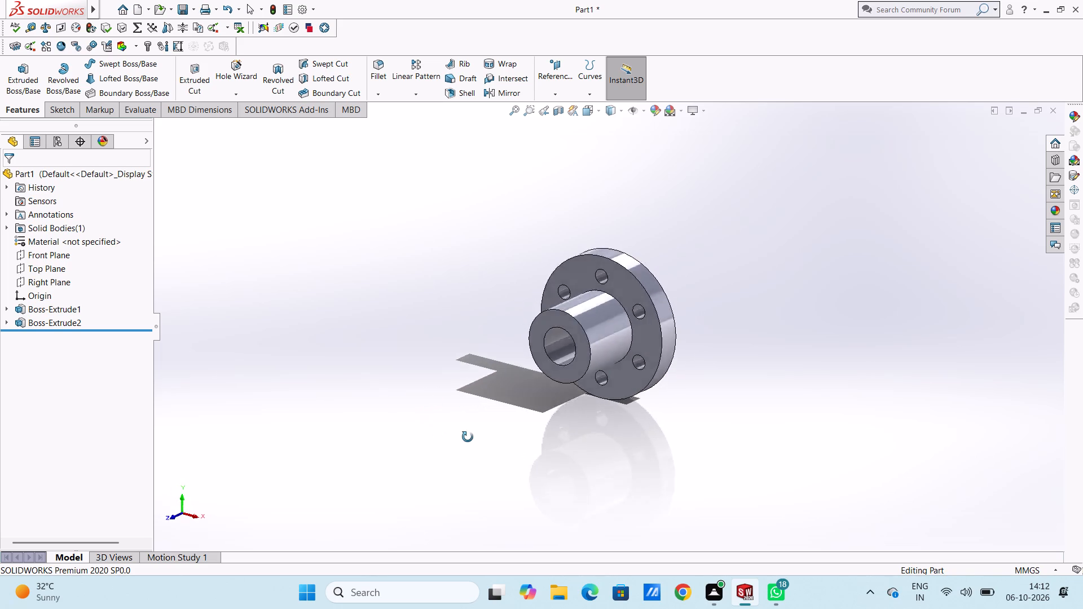
middle_drag(468, 437, 433, 440)
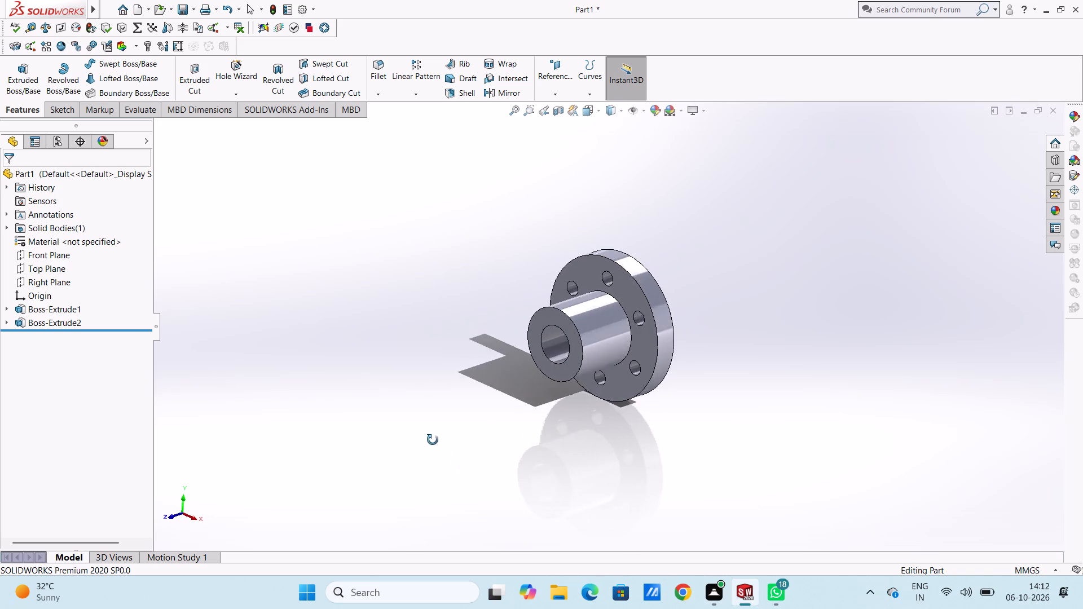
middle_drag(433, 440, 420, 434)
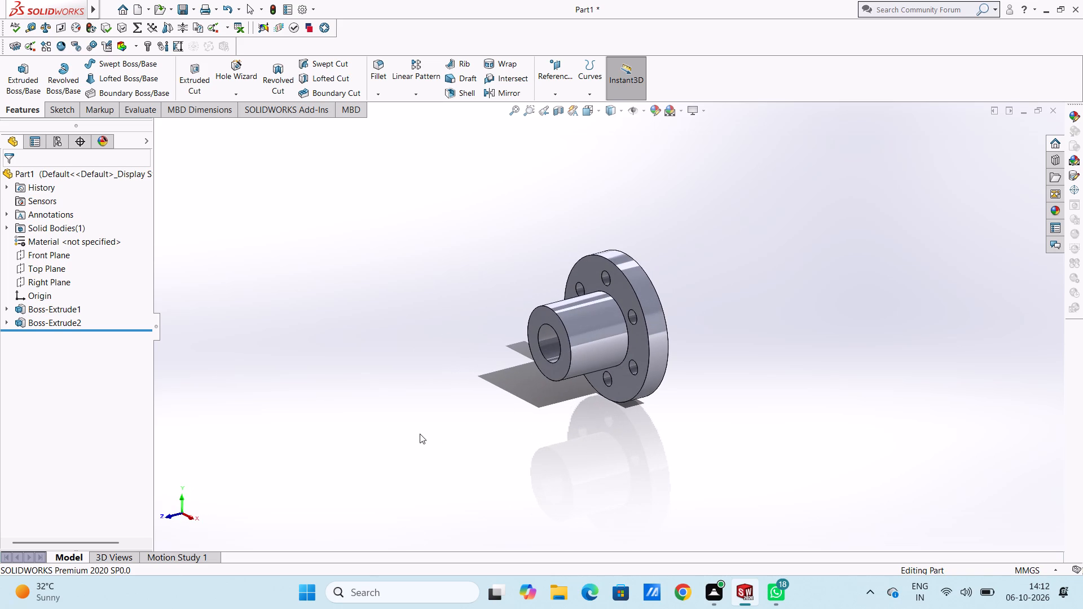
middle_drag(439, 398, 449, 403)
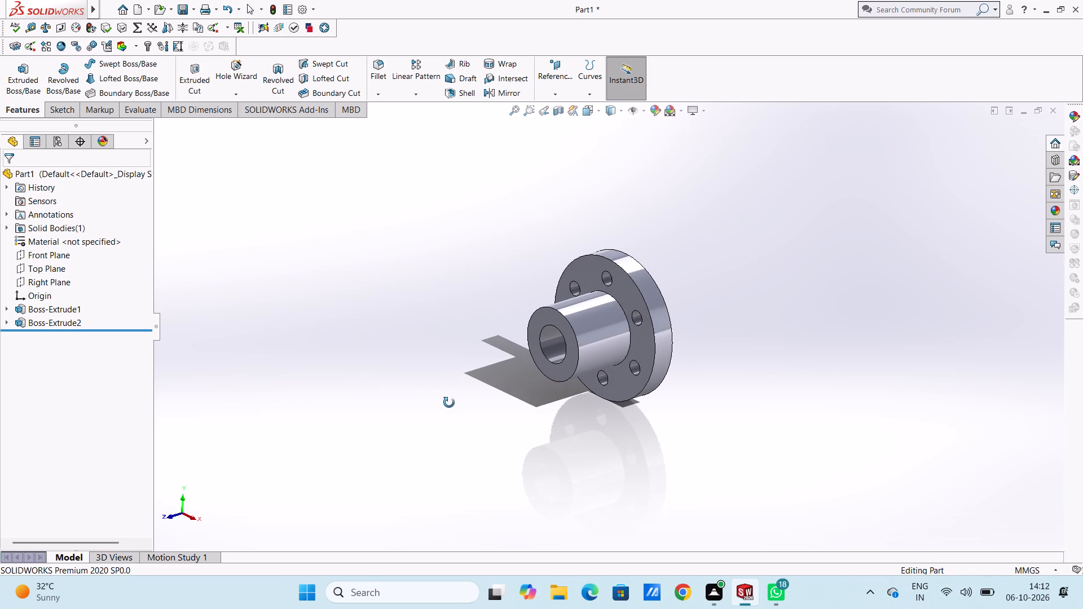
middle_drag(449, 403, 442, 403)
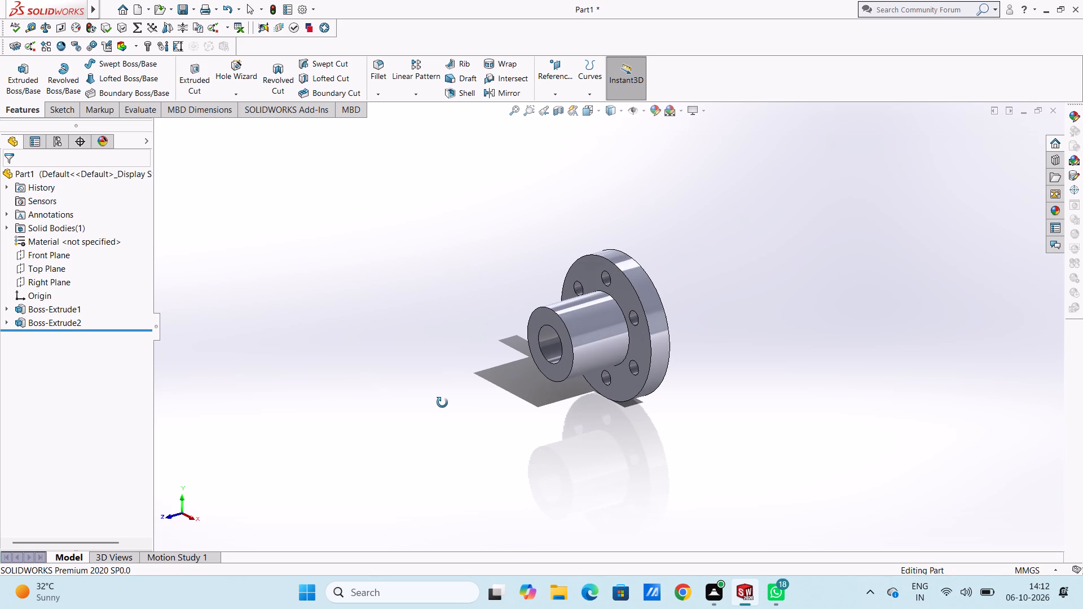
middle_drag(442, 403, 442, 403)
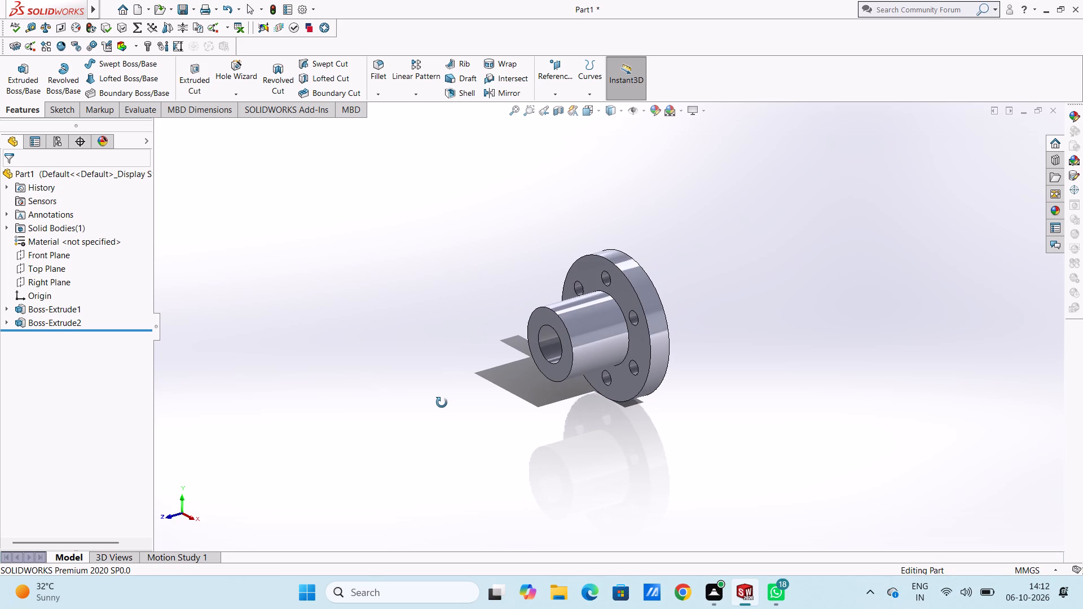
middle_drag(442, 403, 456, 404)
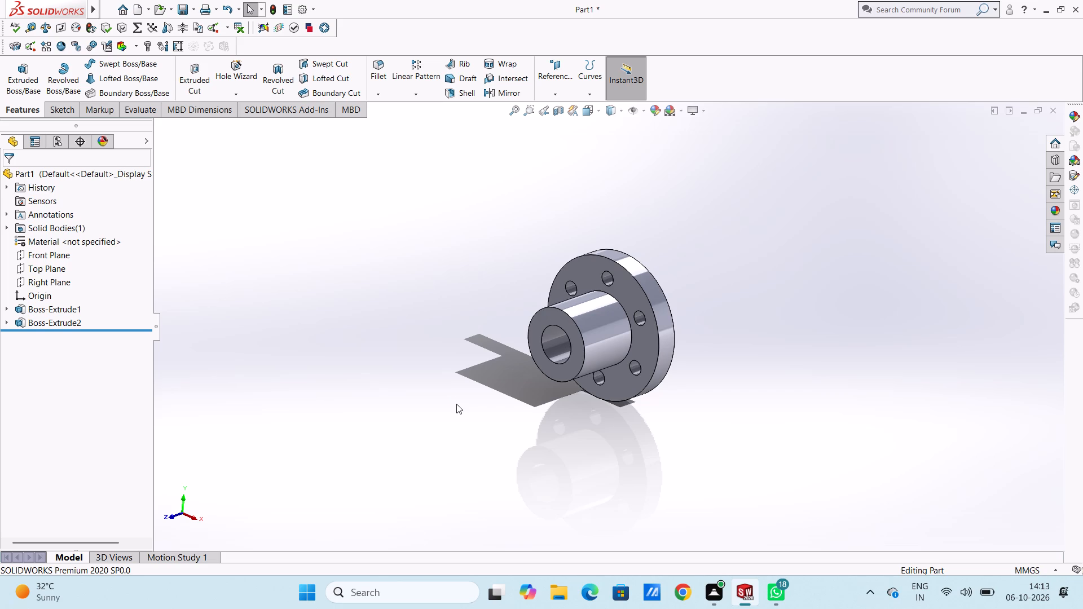
Sketch two circles centred on the origin on the hub's end face, one about 20 mm in radius and one matching the hub's 25 mm radius outer edge.
key(ctrl+1)
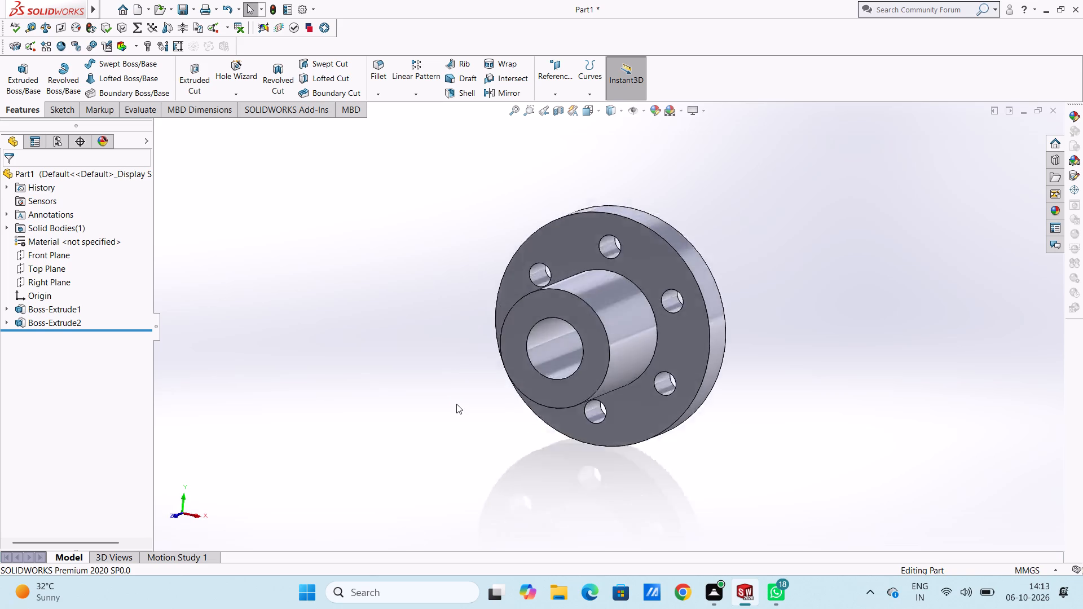
scroll(456, 404, up, 6)
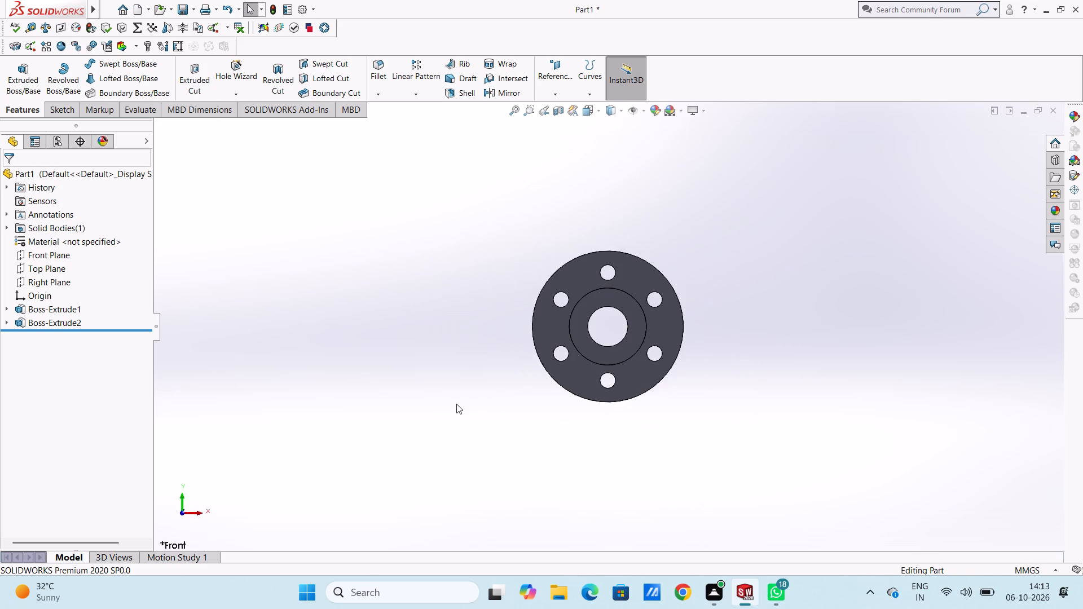
click(636, 312)
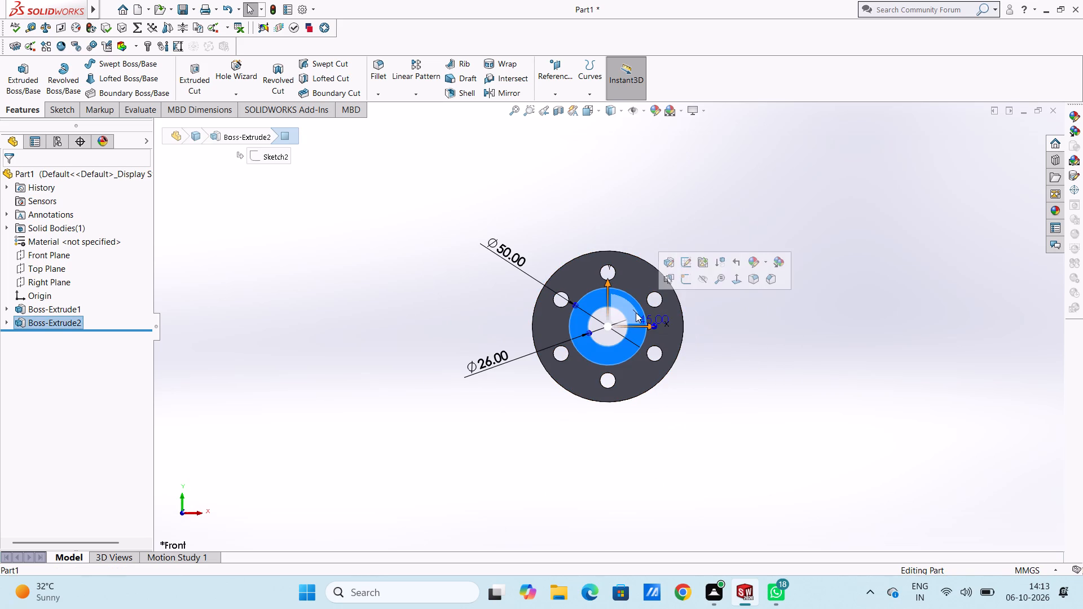
click(683, 280)
click(710, 302)
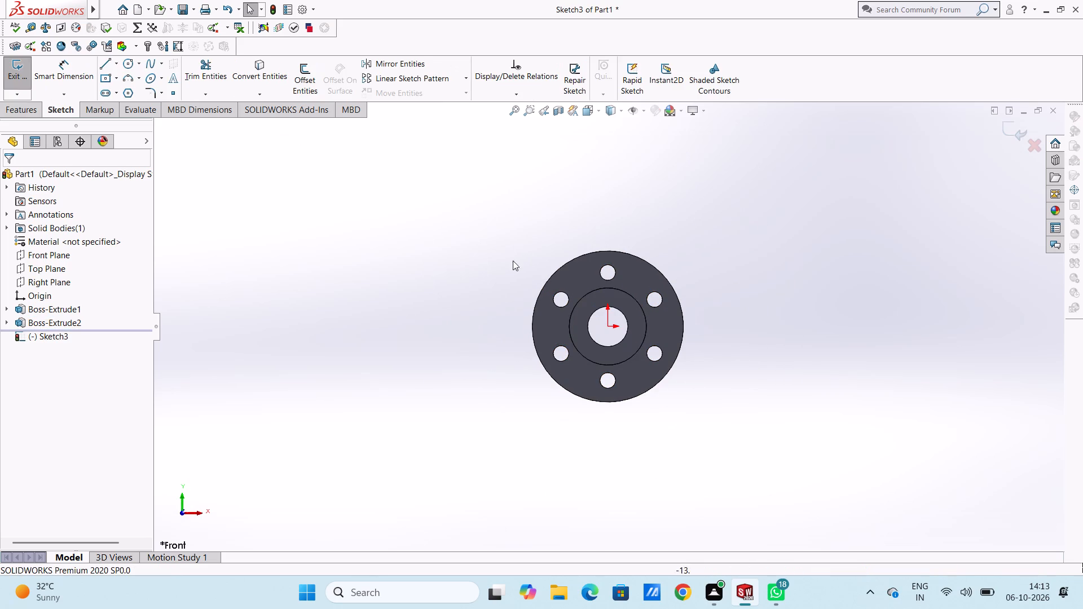
click(125, 67)
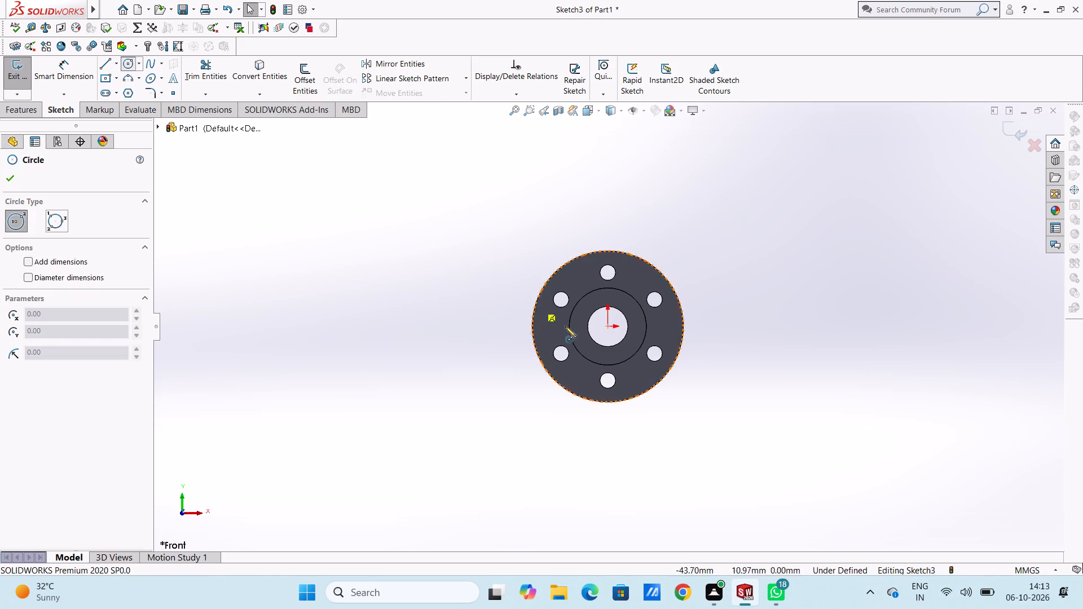
click(607, 326)
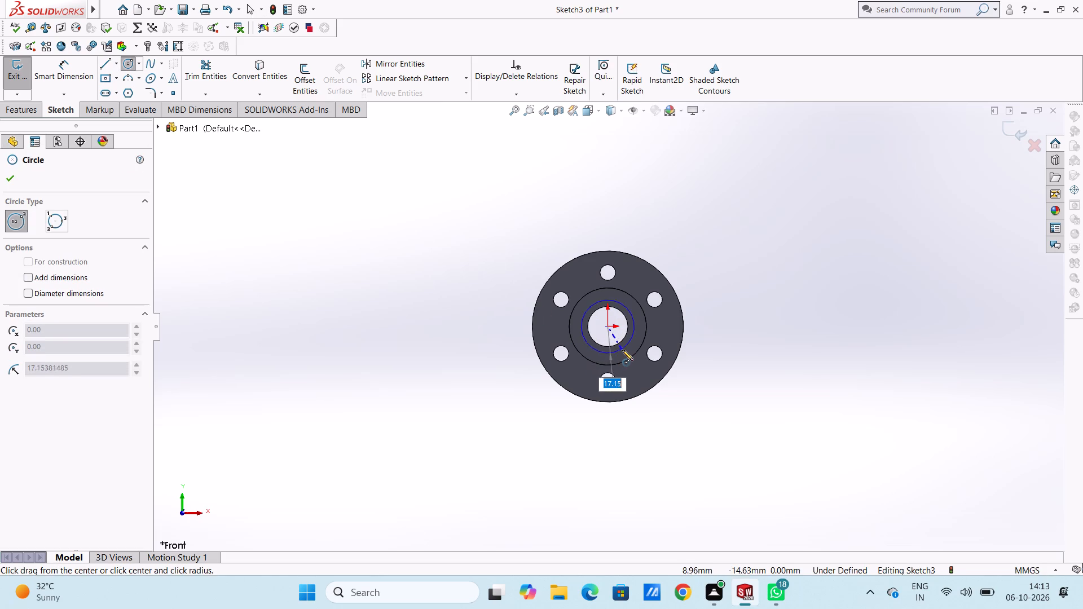
click(624, 352)
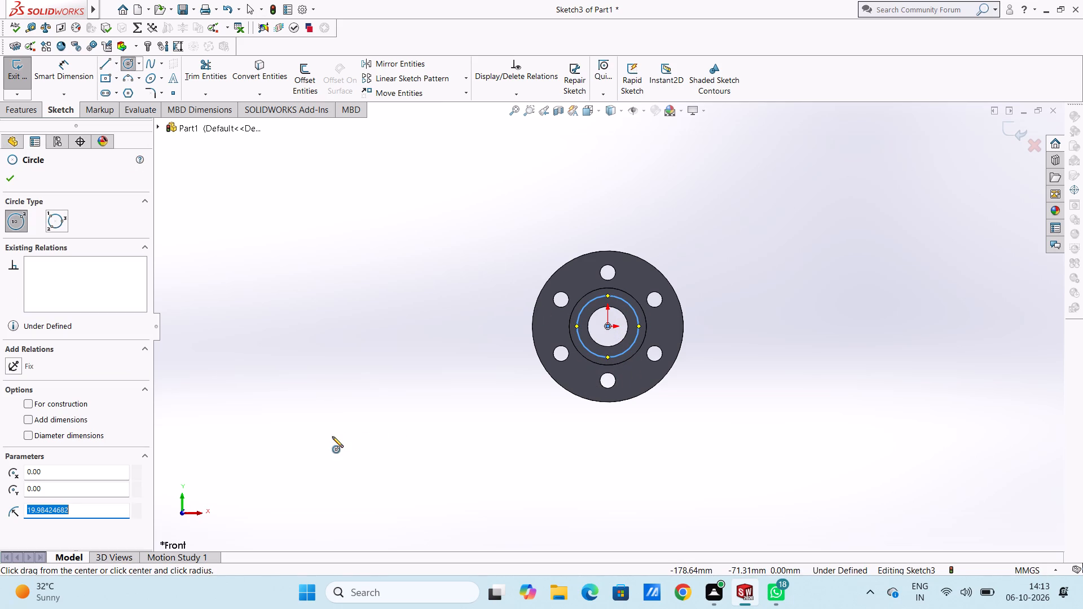
click(12, 179)
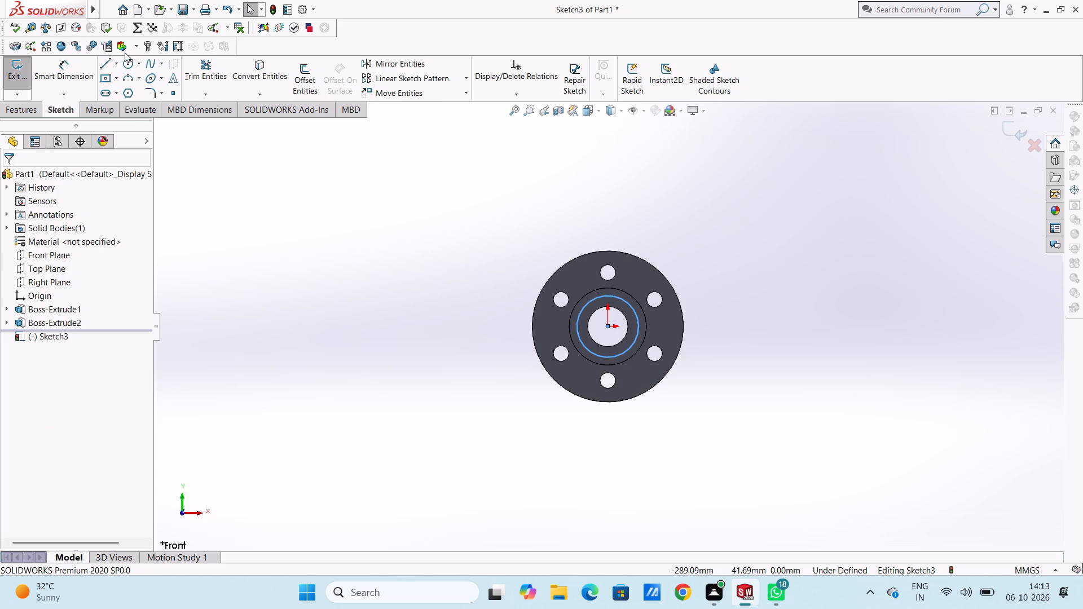
click(125, 60)
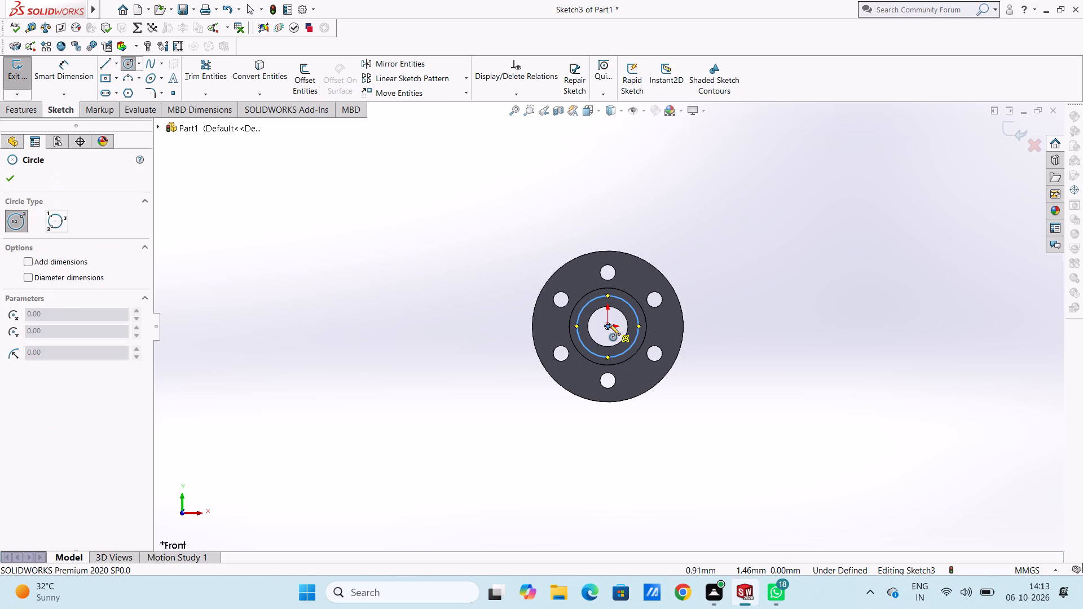
click(606, 325)
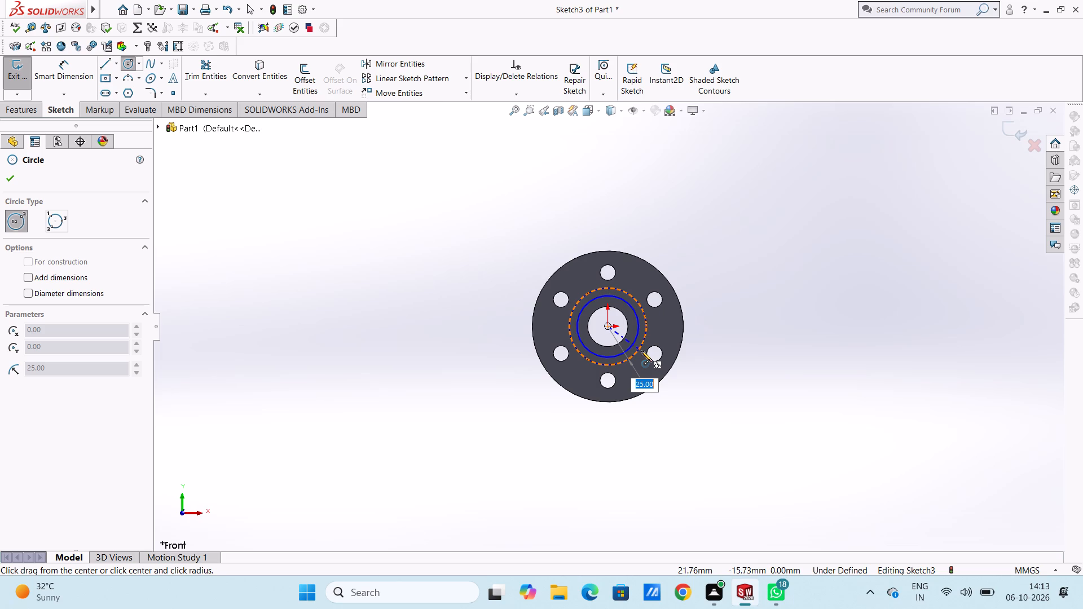
click(641, 351)
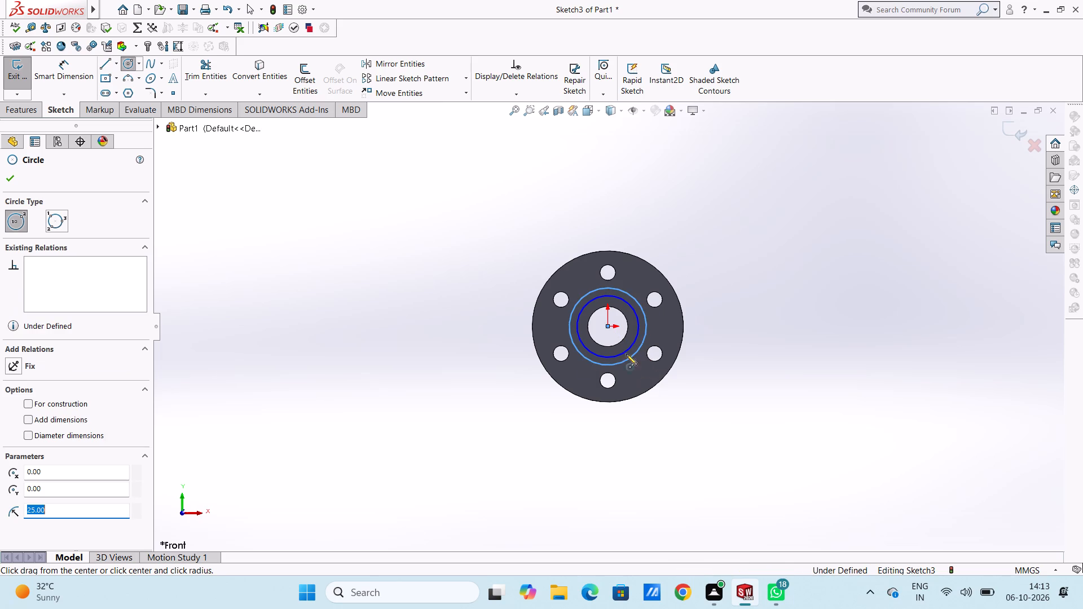
click(11, 182)
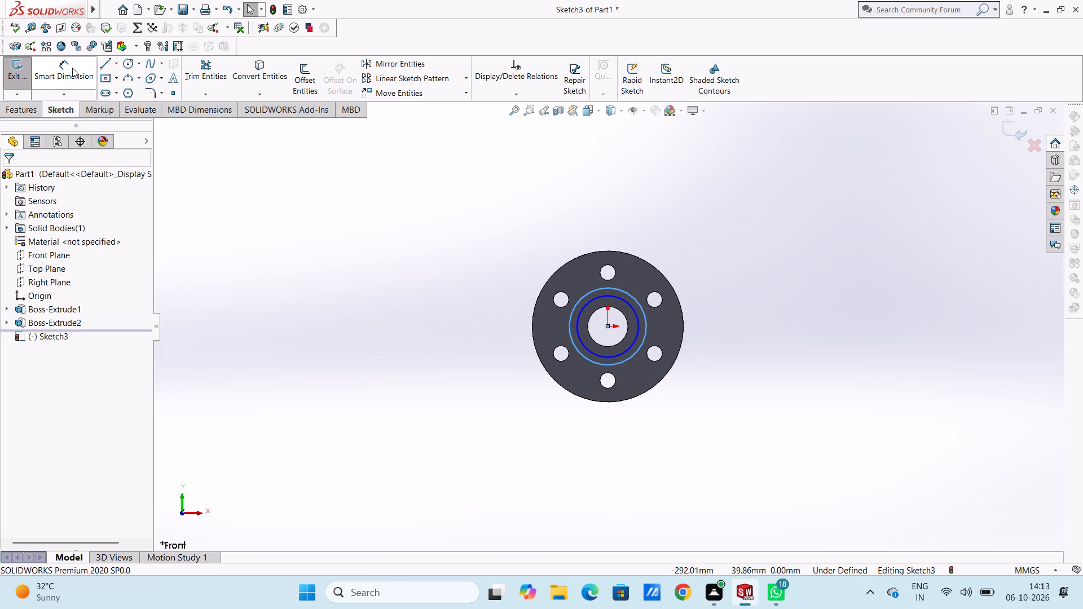
Set the inner circle's diameter to 35 mm and dimension the diameter of the outer circle on the hub's edge.
click(72, 68)
click(579, 329)
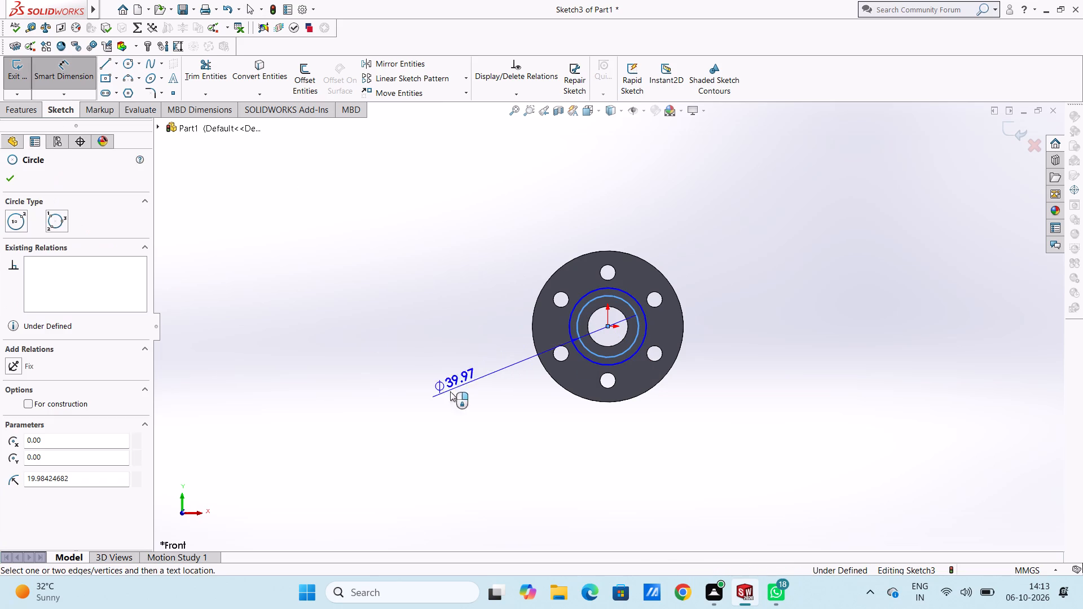
click(394, 418)
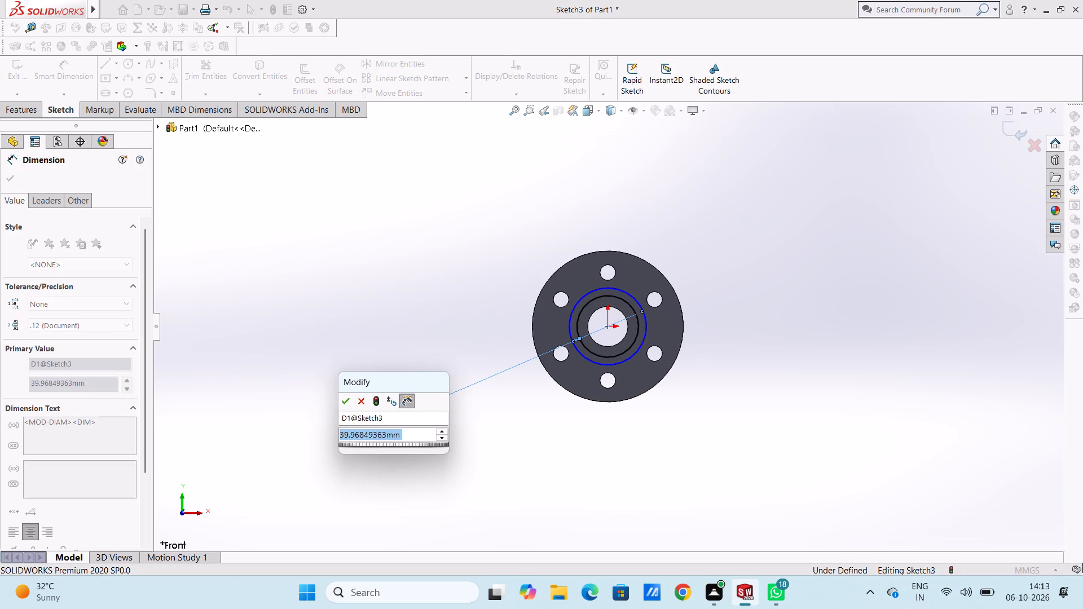
text(345)
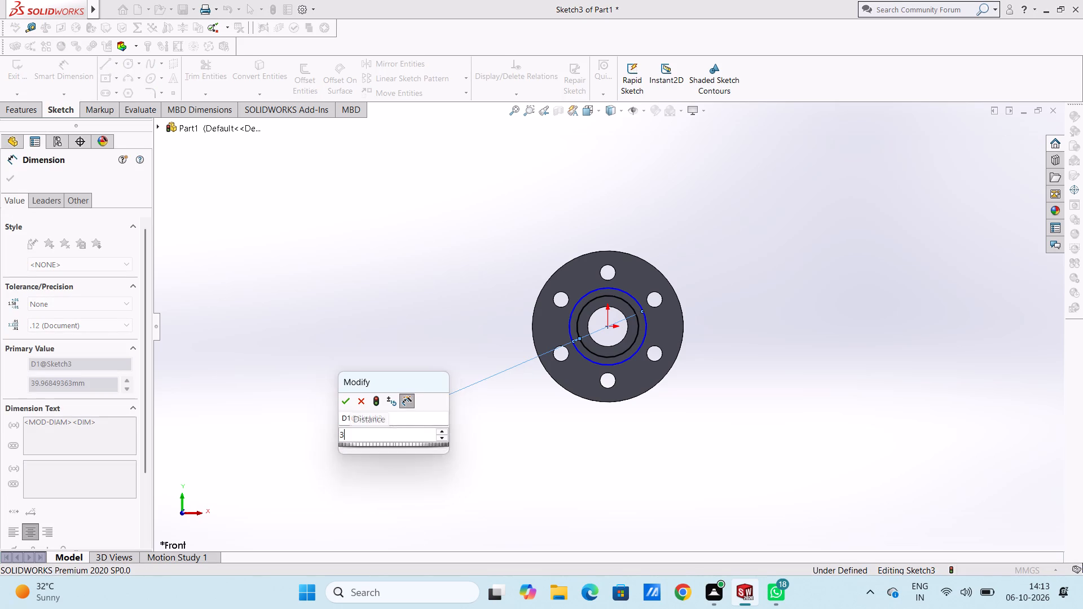
key(BackSpace)
key(BackSpace)
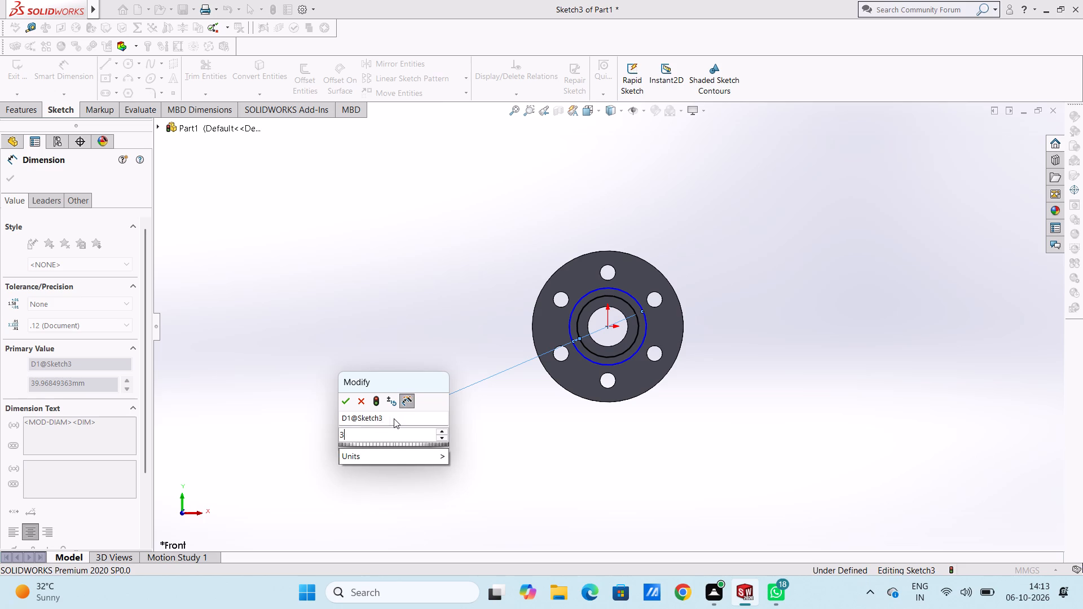
key(5)
key(Return)
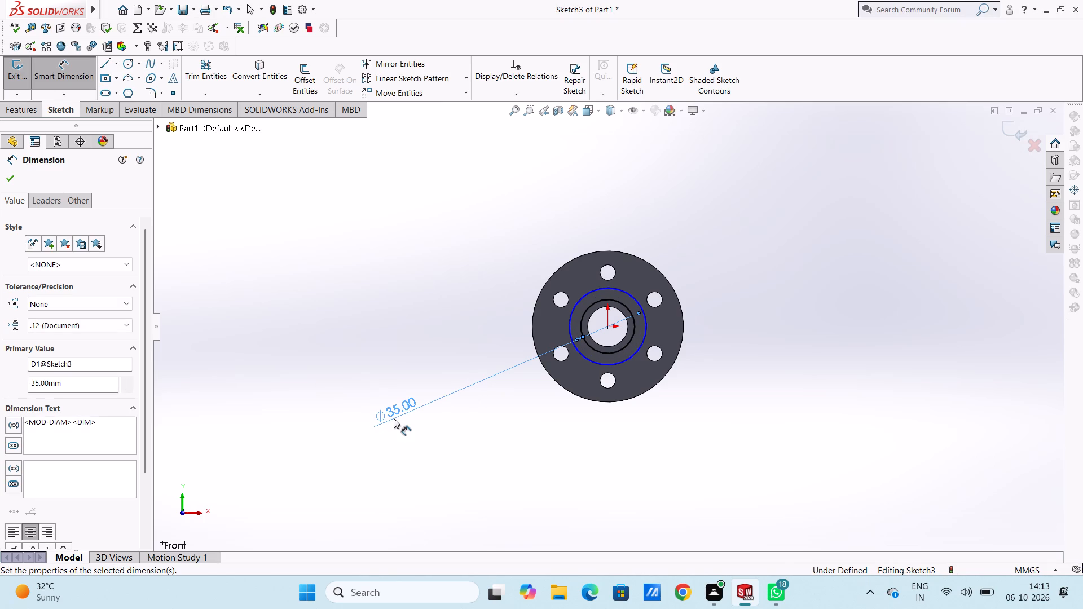
click(414, 330)
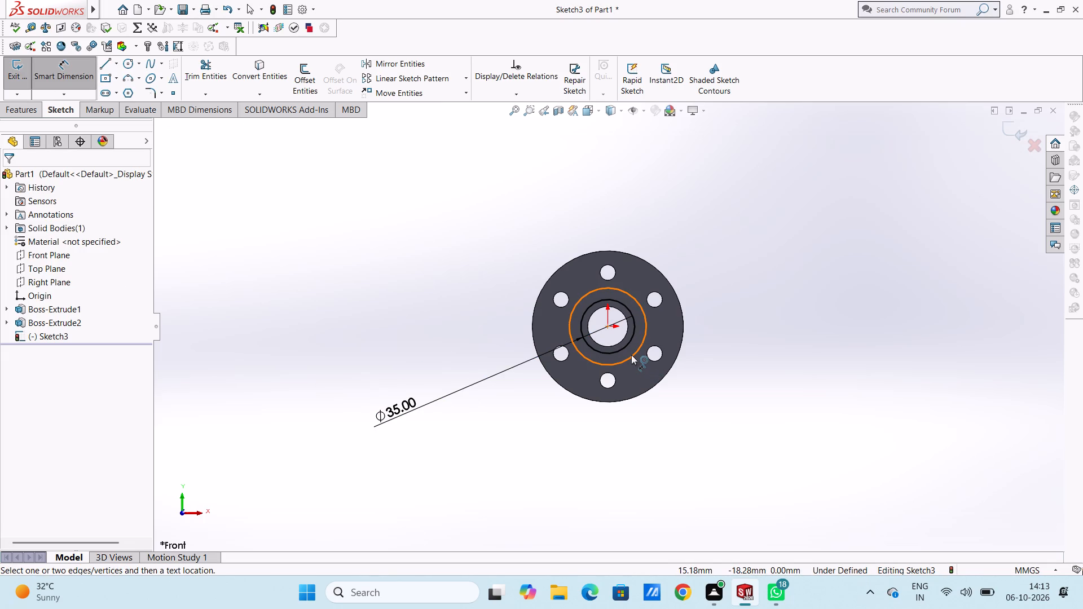
click(631, 355)
click(775, 456)
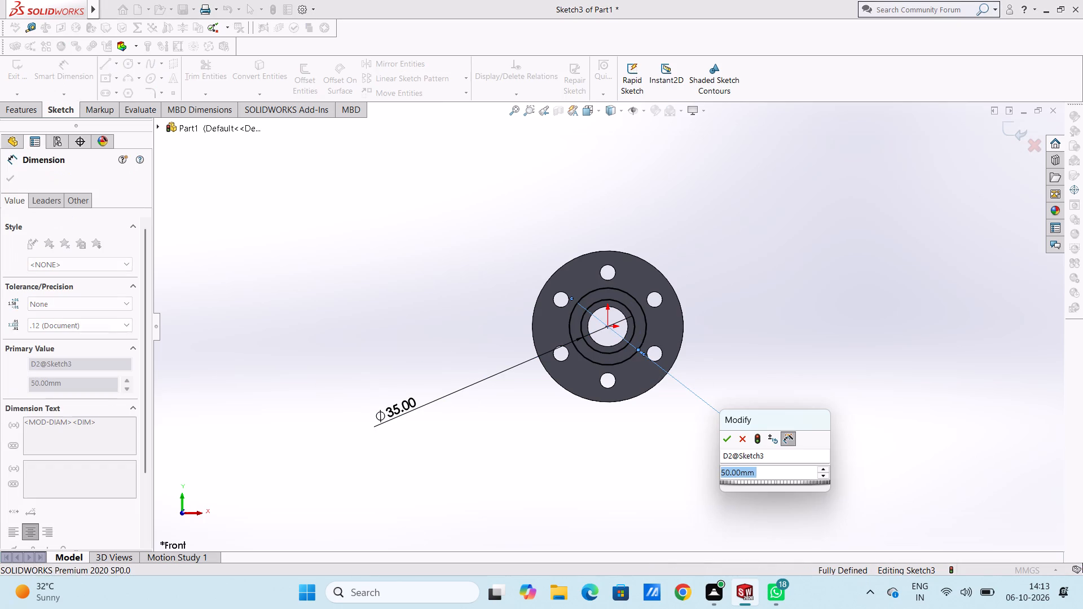
click(728, 442)
click(762, 356)
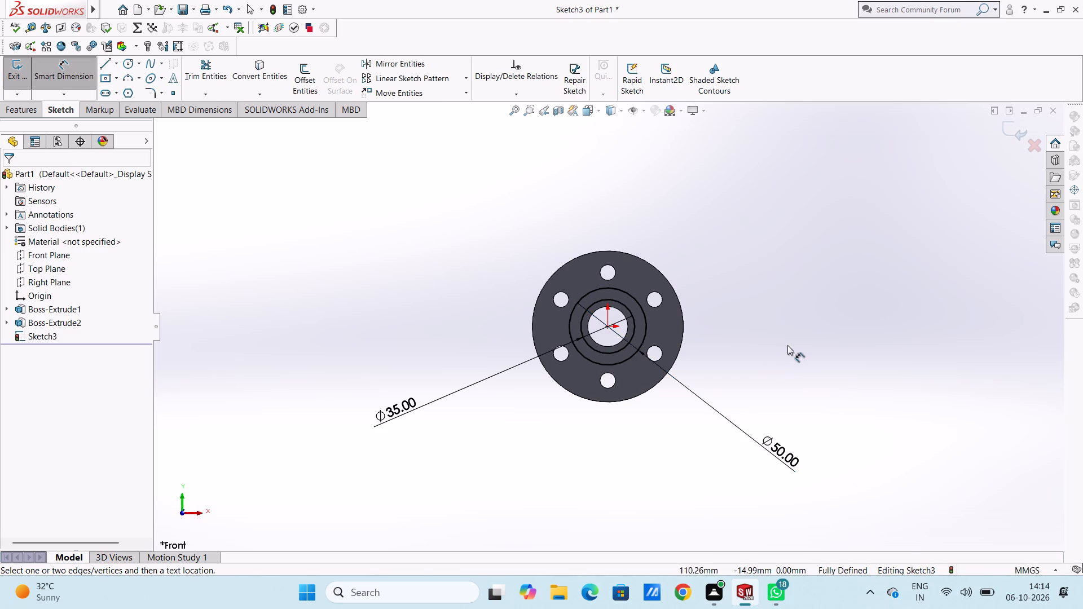
Extrude the ring sketch as a blind boss 15 mm outward from the hub's end face, merged with the hub.
middle_drag(788, 345, 772, 359)
scroll(629, 338, down, 2)
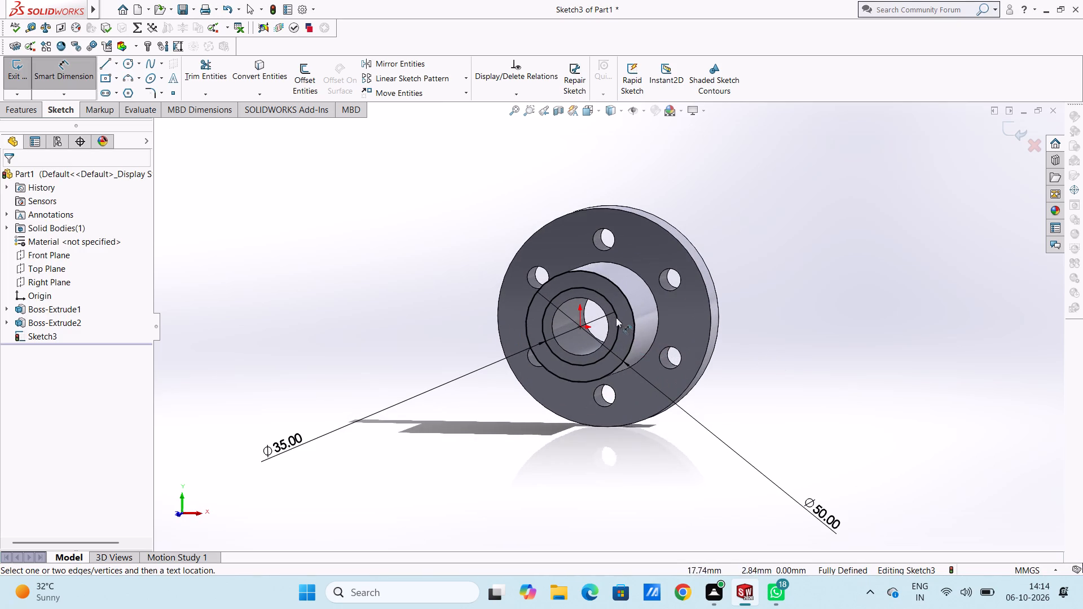
click(36, 113)
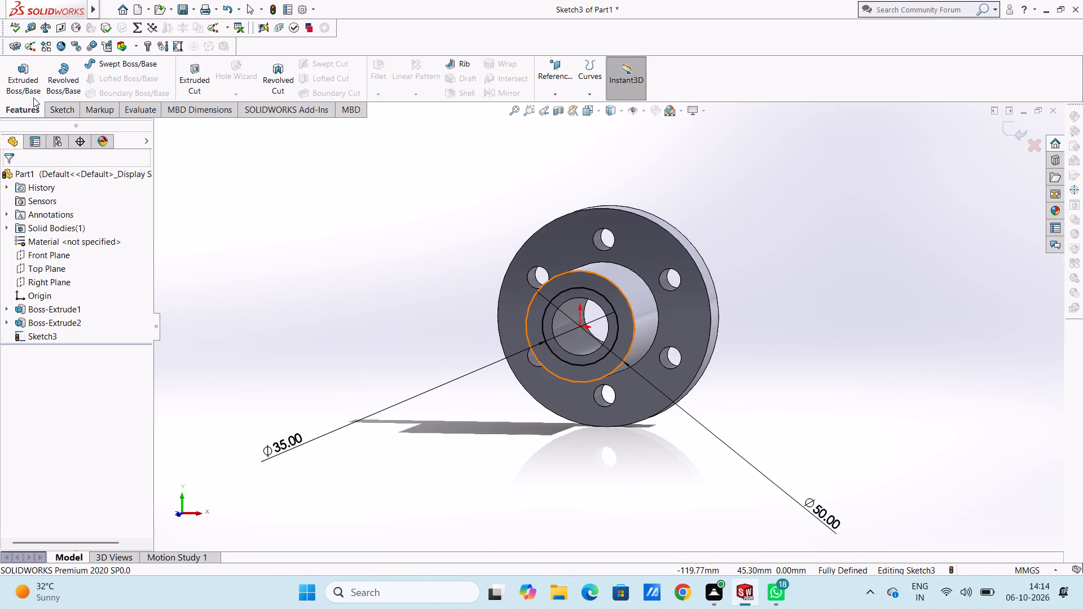
click(29, 83)
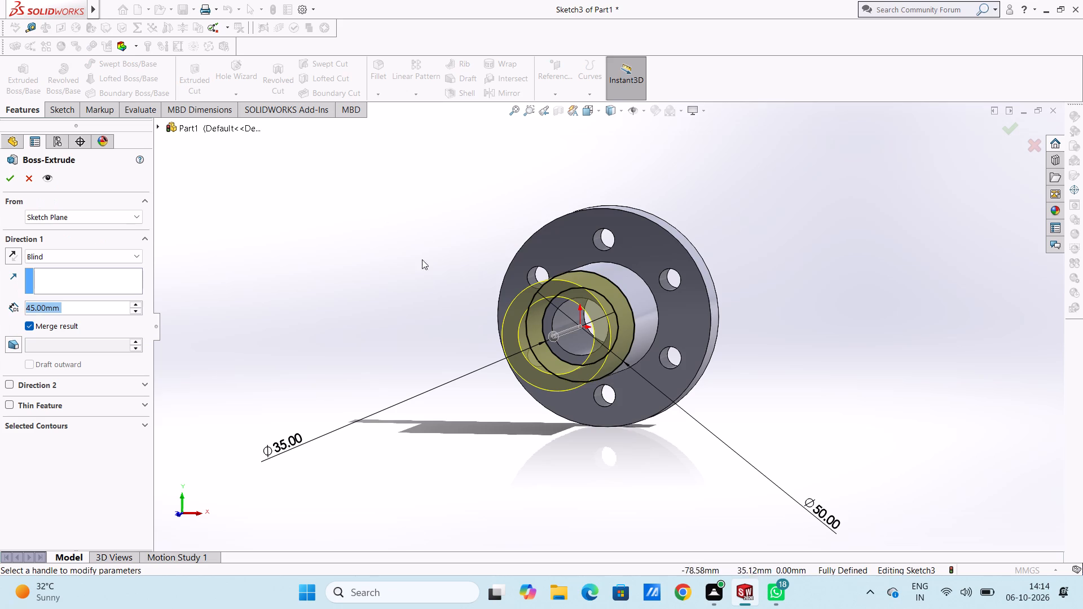
middle_drag(428, 272, 421, 281)
double_click(98, 307)
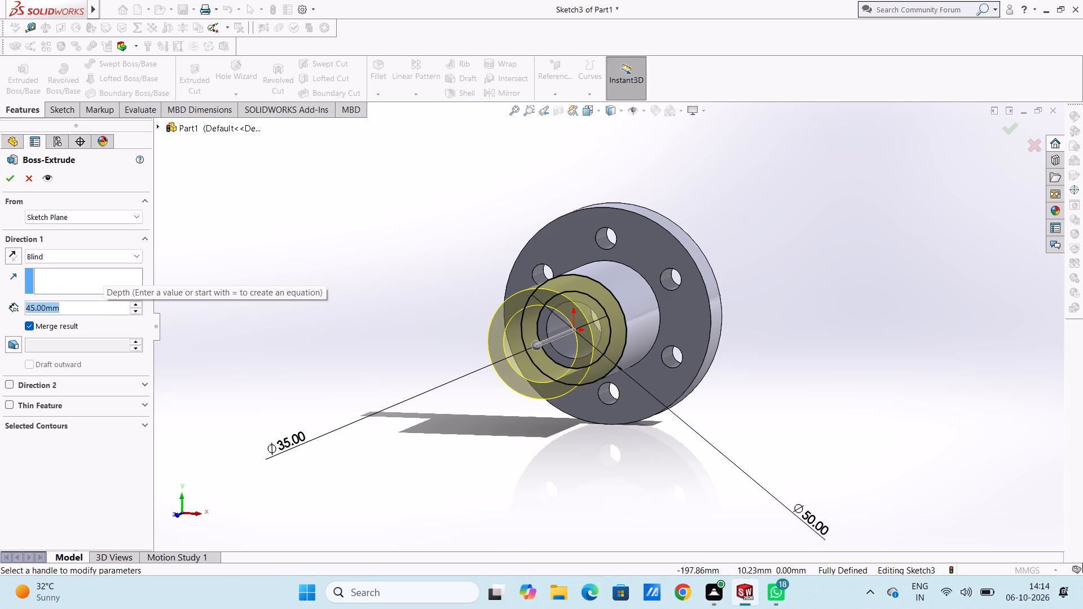
text(15)
key(Return)
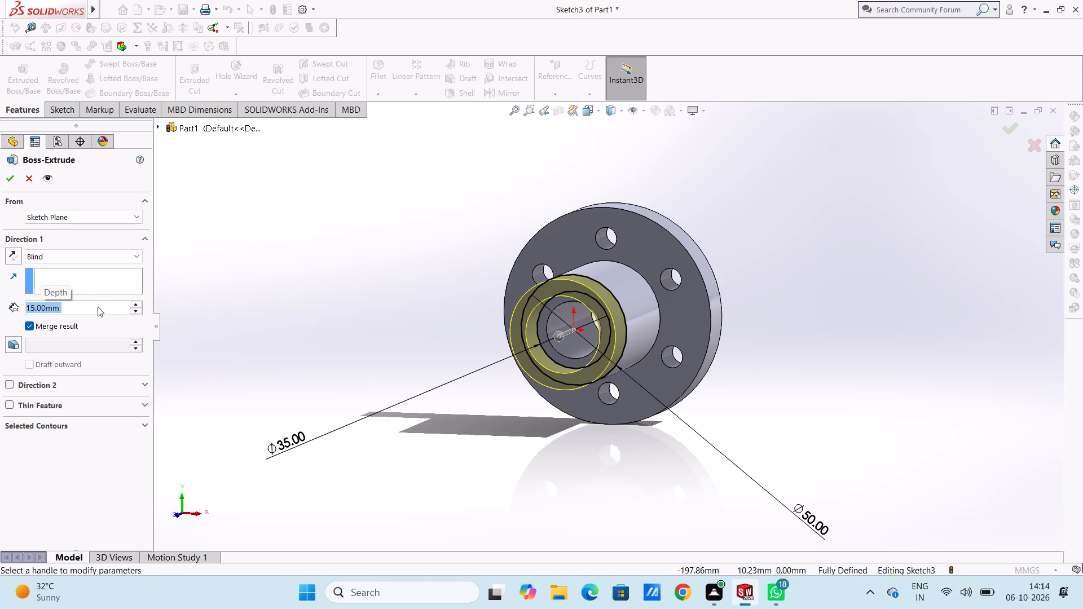
click(10, 177)
click(222, 288)
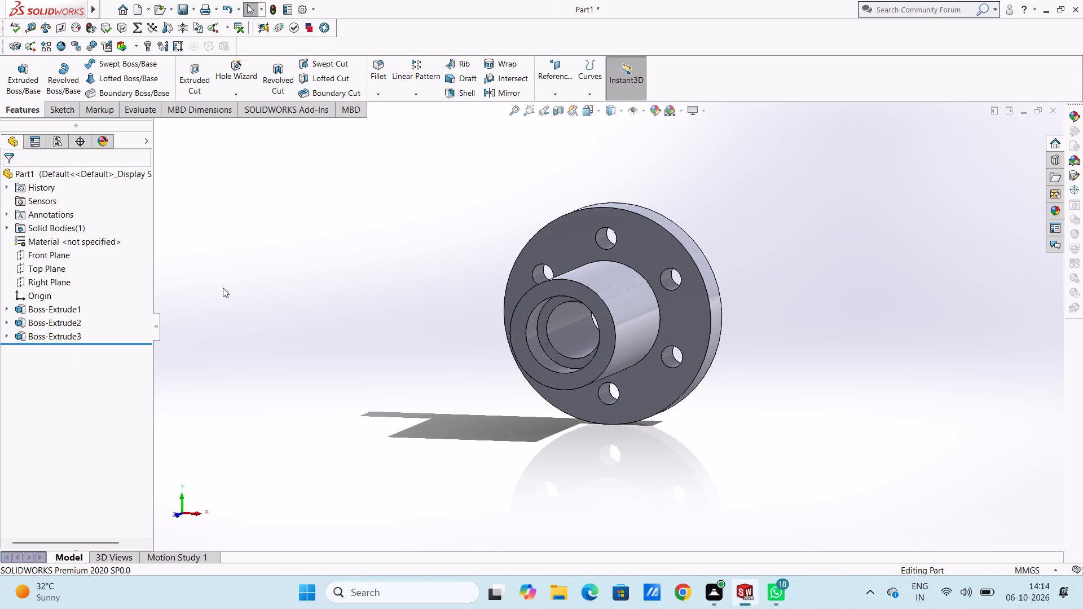
Examine the hub's bore and stepped counterbore in a temporary section view, moving and rotating the cutting plane to slice lengthwise through the part.
middle_drag(305, 320, 258, 332)
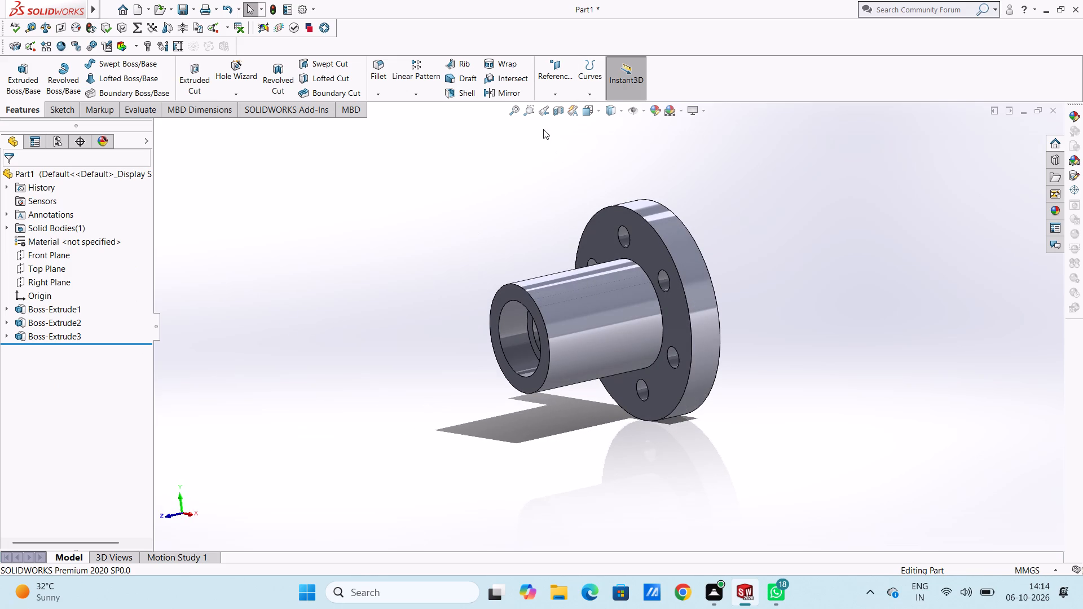
click(555, 114)
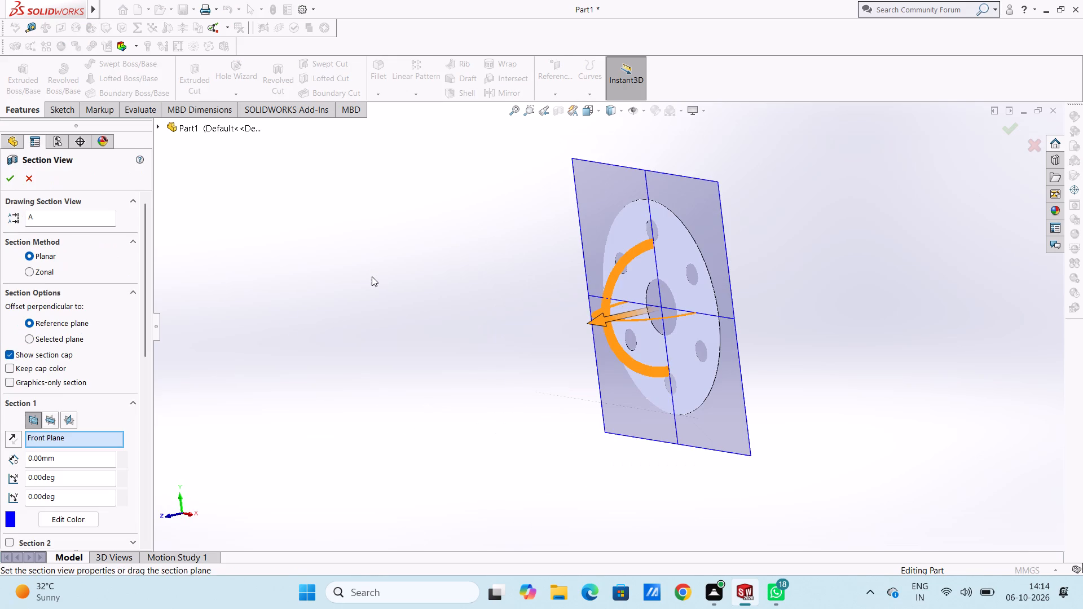
middle_drag(442, 350, 465, 363)
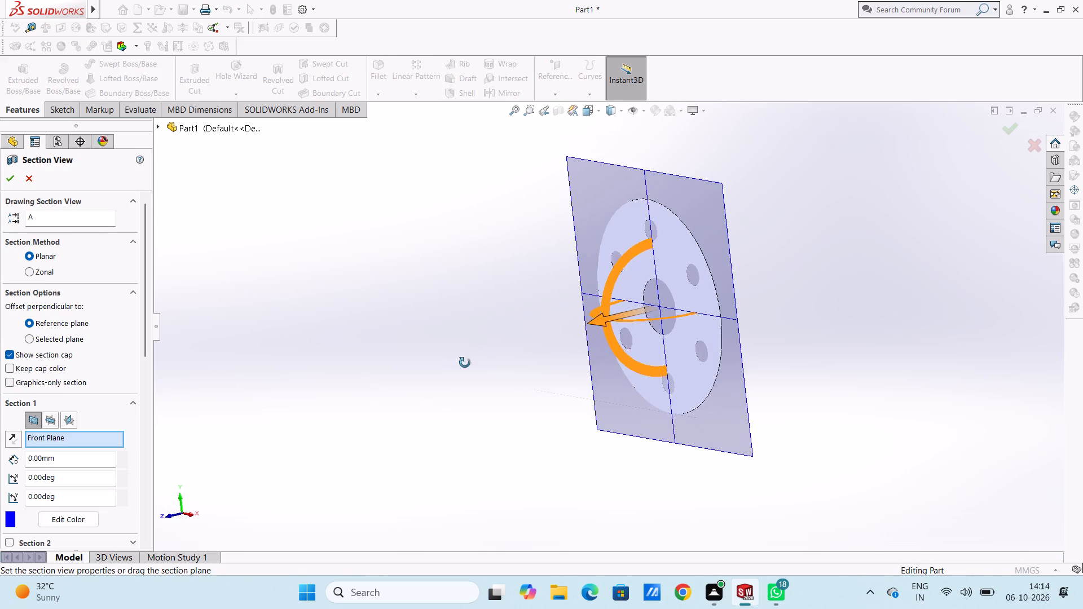
middle_drag(465, 363, 637, 444)
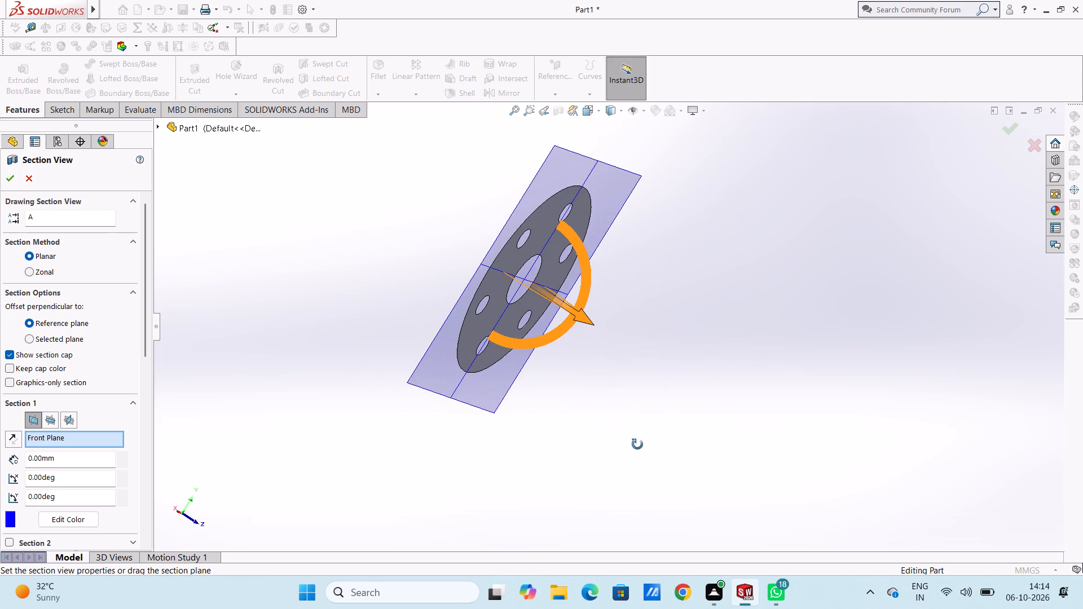
middle_drag(637, 444, 595, 433)
drag(588, 318, 640, 382)
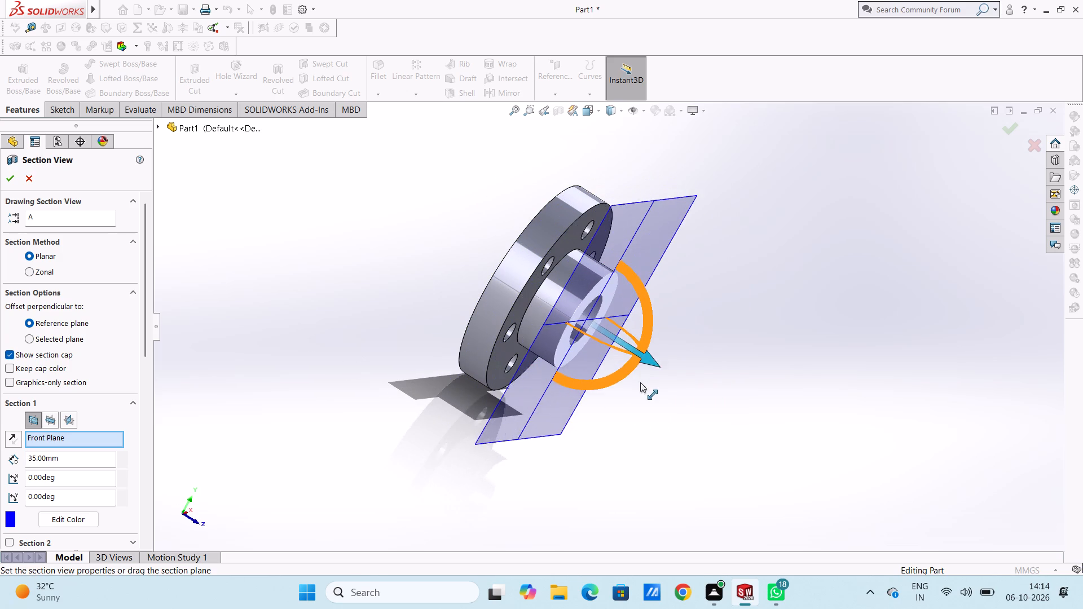
drag(640, 382, 680, 405)
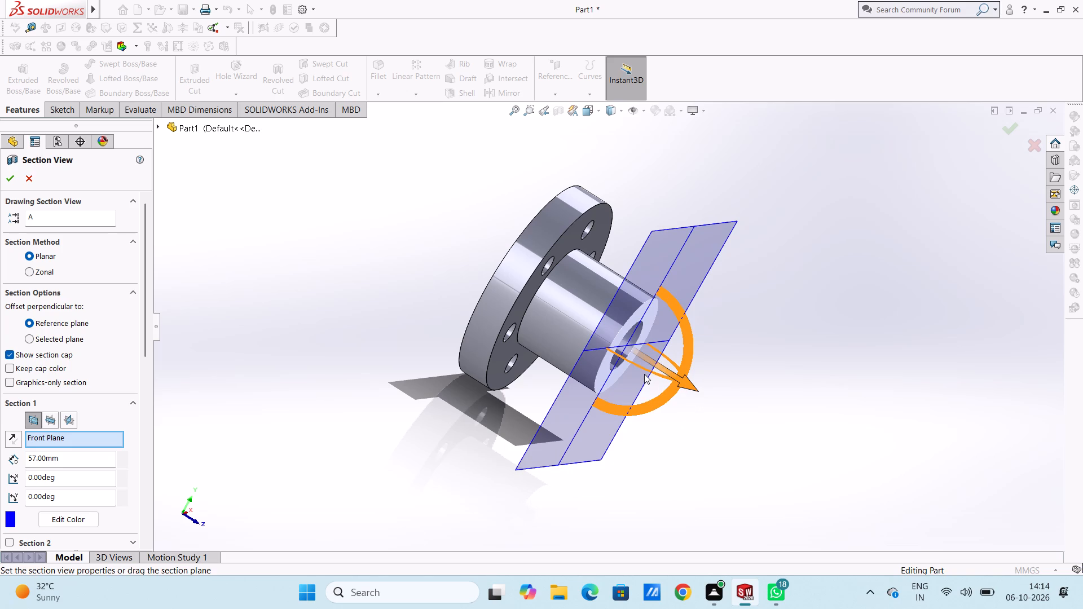
drag(645, 369, 603, 351)
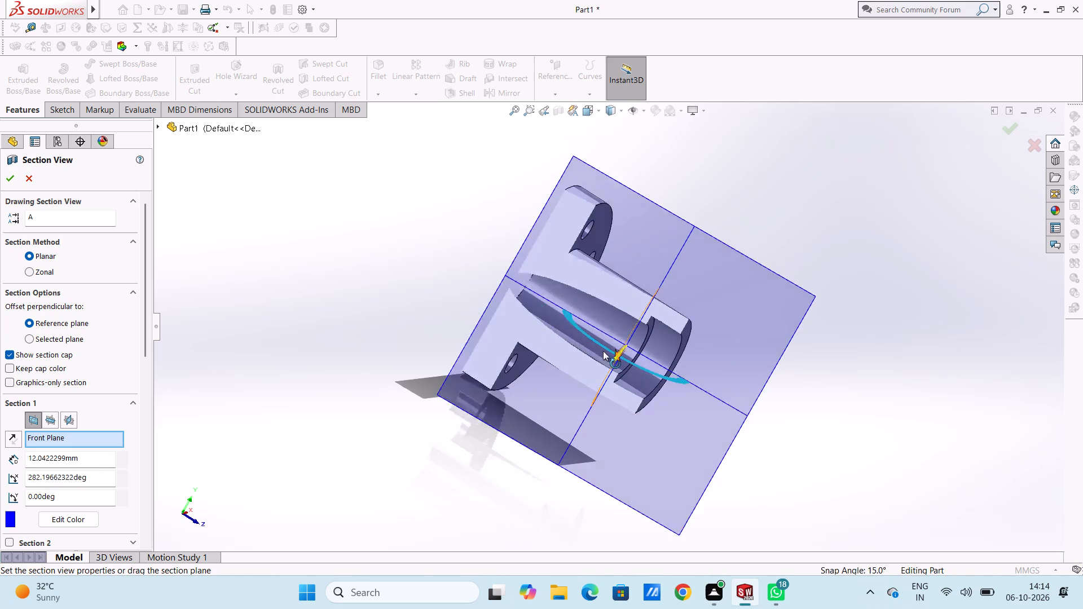
drag(603, 351, 616, 352)
middle_drag(820, 388, 763, 378)
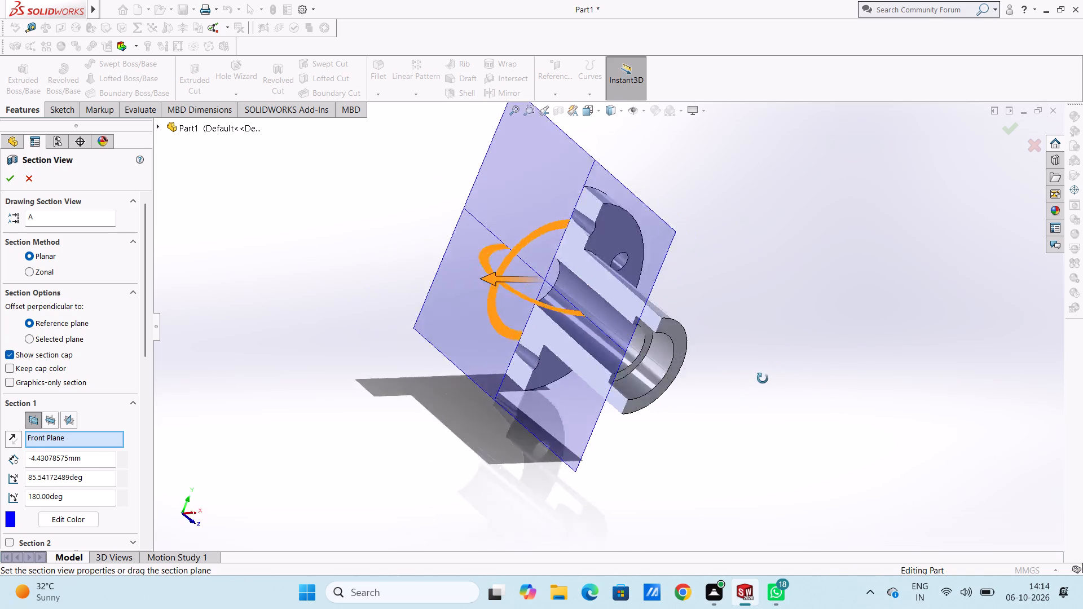
middle_drag(763, 378, 808, 310)
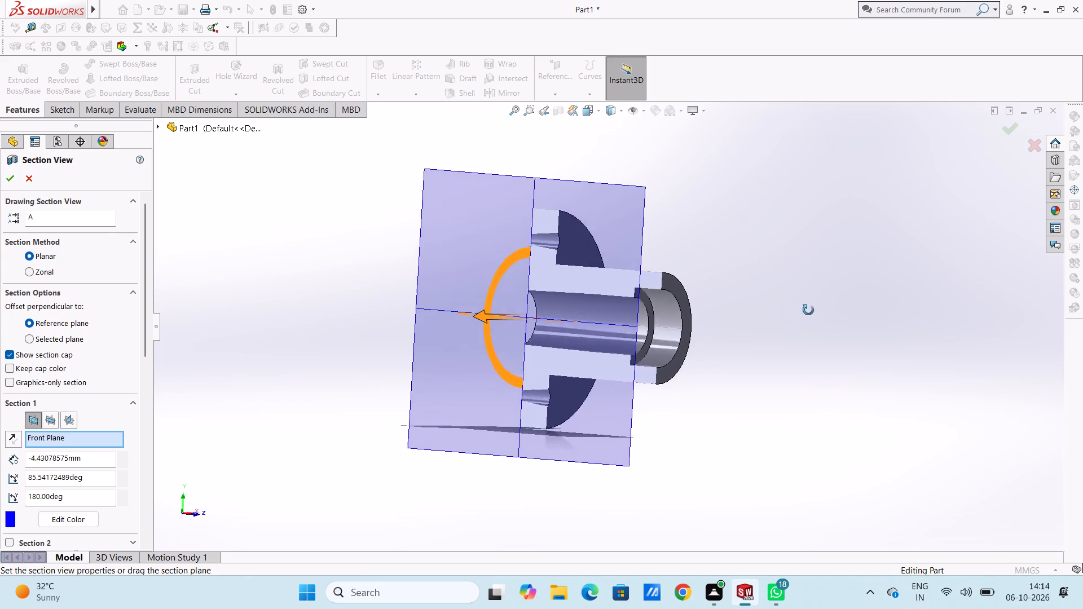
middle_drag(808, 310, 715, 342)
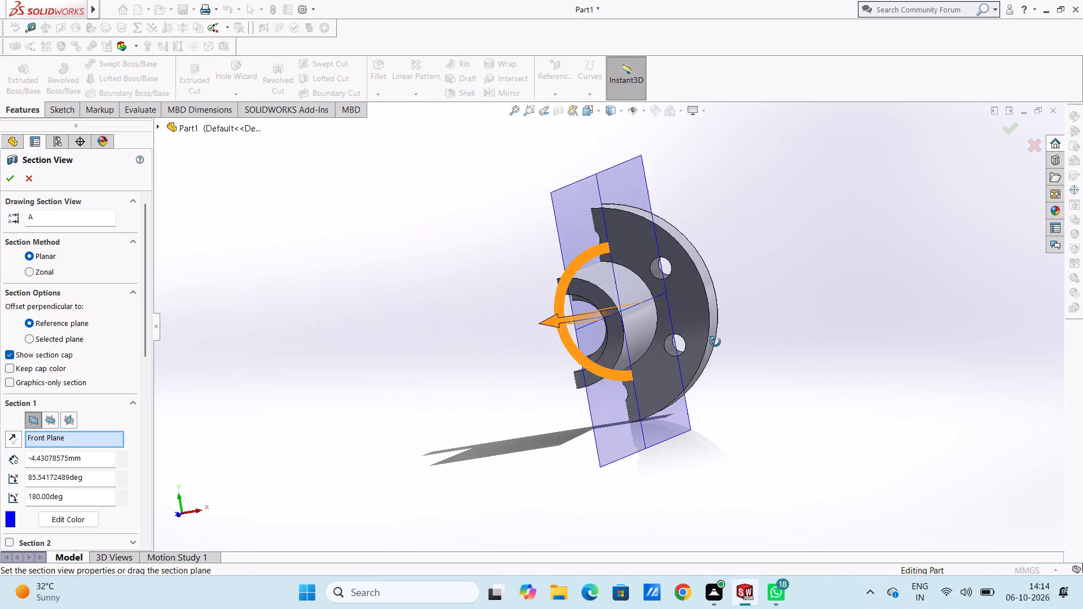
middle_drag(715, 342, 806, 316)
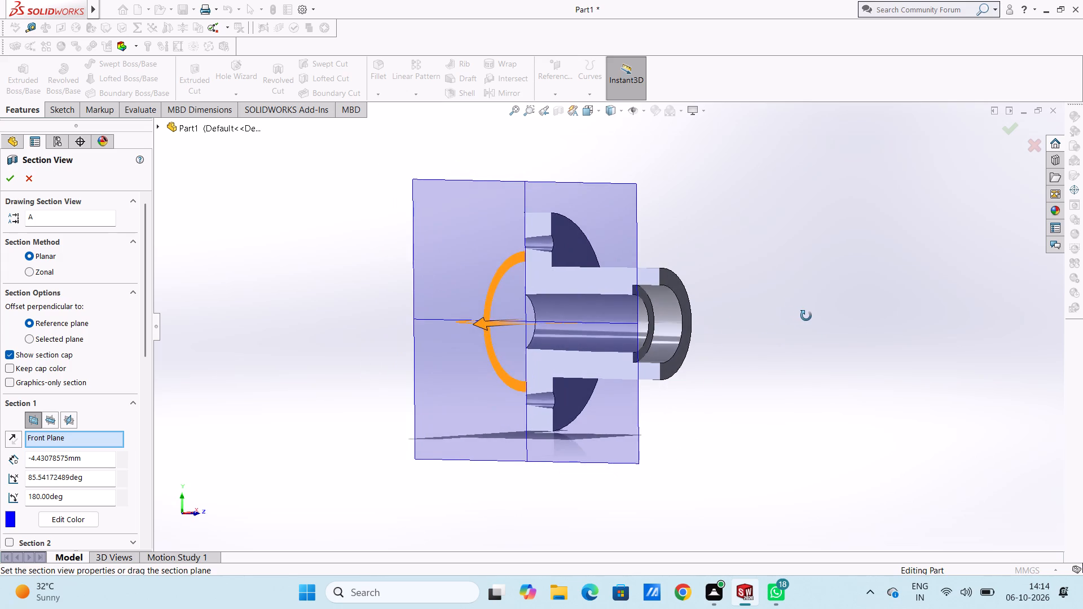
middle_drag(806, 316, 774, 332)
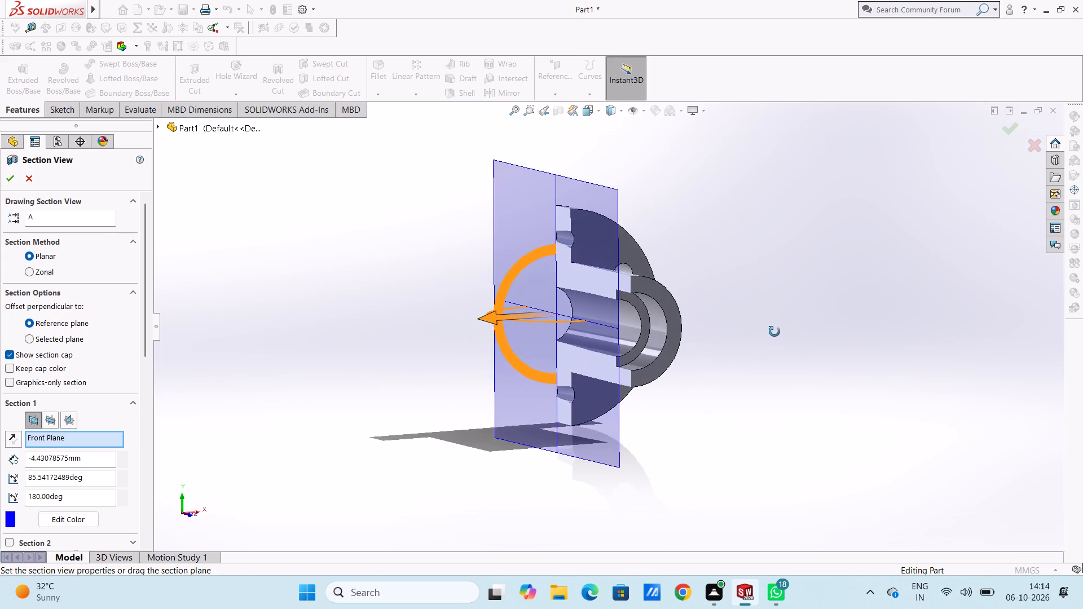
middle_drag(774, 332, 764, 332)
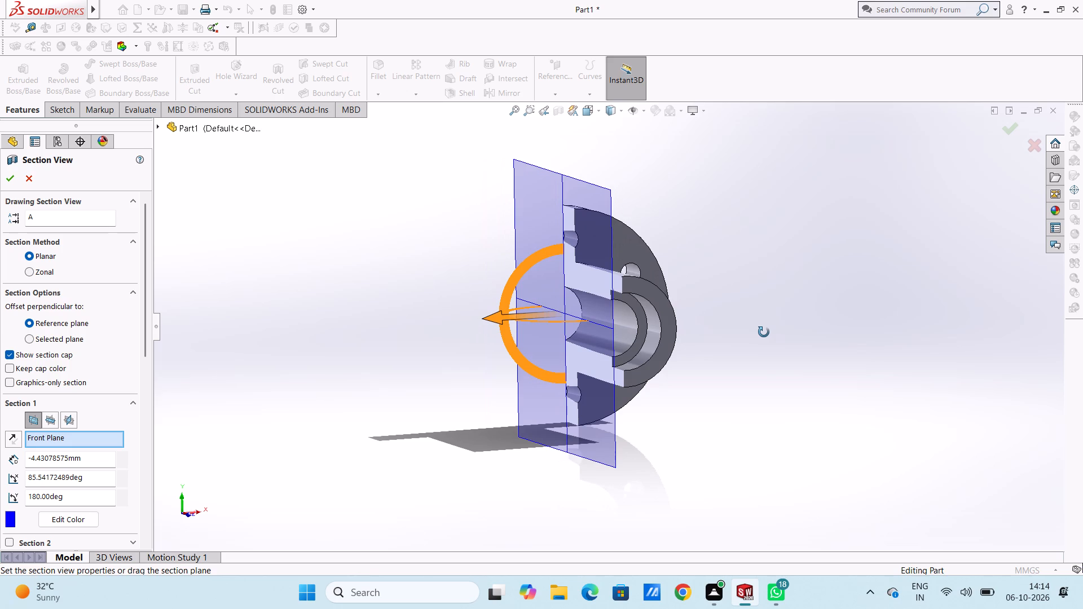
middle_drag(764, 332, 784, 333)
key(Escape)
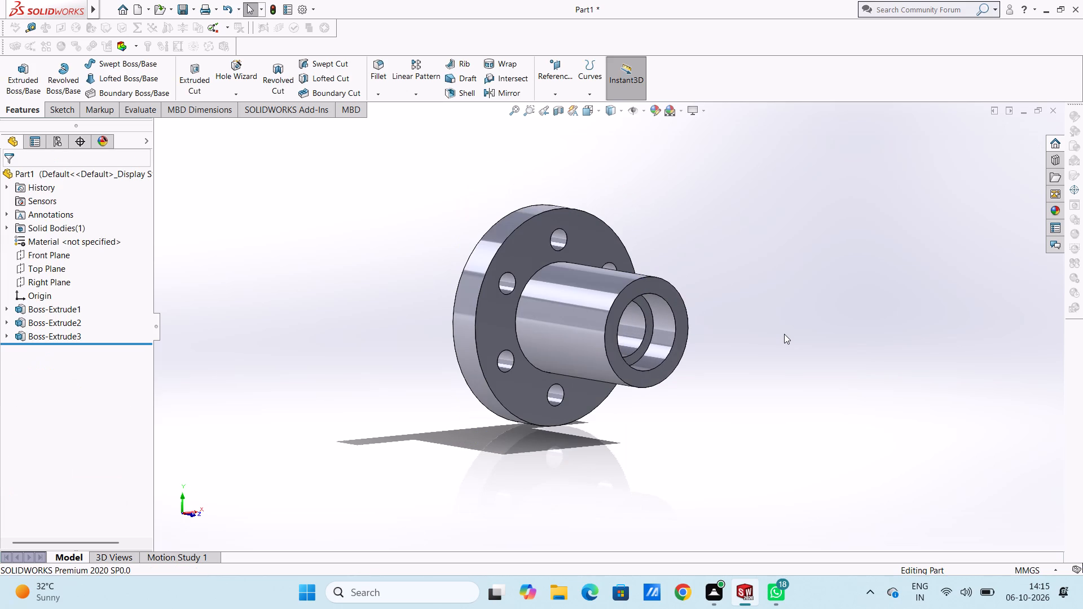
On the hub's end face, sketch concentric circles of about 22 mm and 5.4 mm radius, centred about 63 mm directly above the origin.
key(ctrl+1)
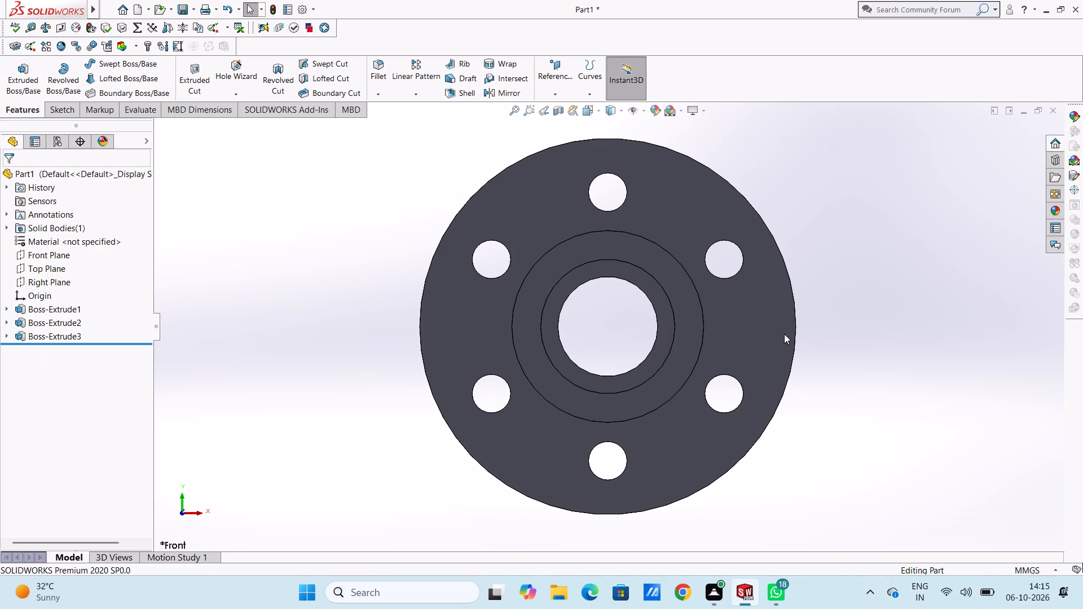
scroll(784, 334, up, 4)
scroll(652, 321, down, 2)
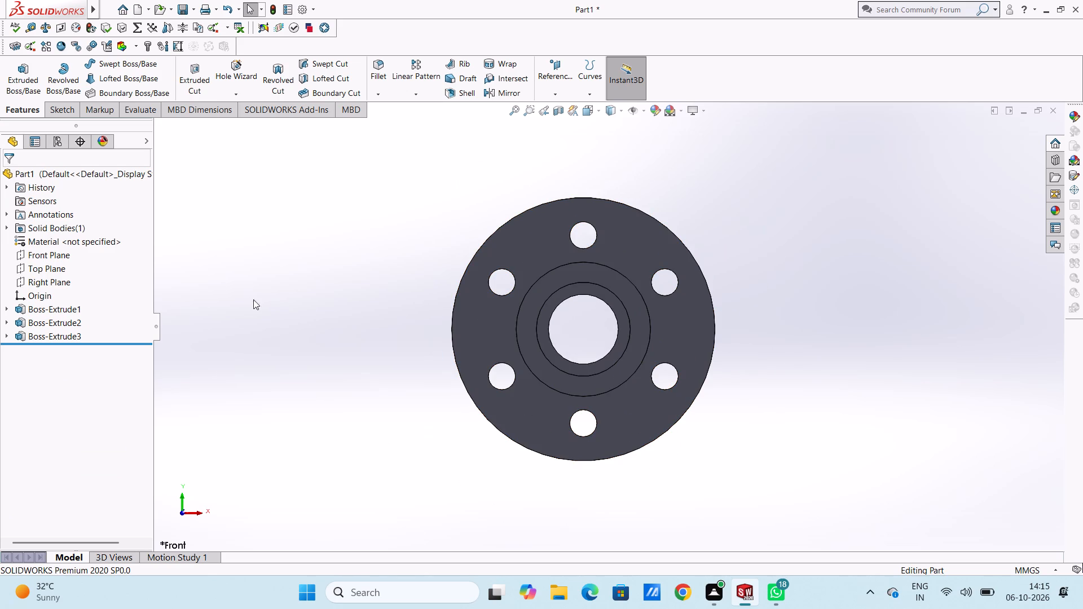
click(544, 284)
click(592, 255)
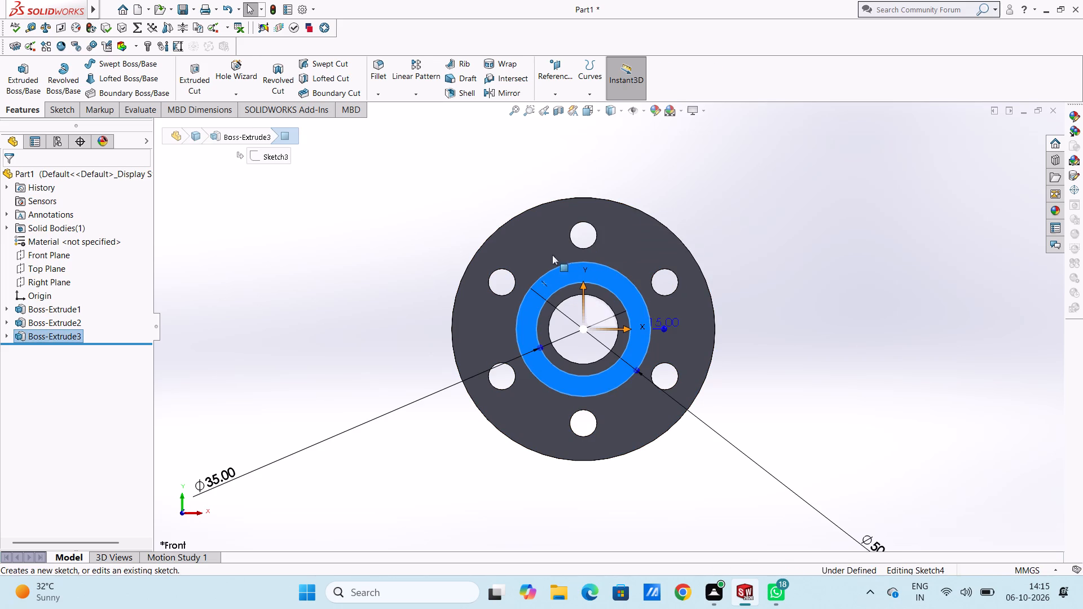
click(314, 267)
click(133, 67)
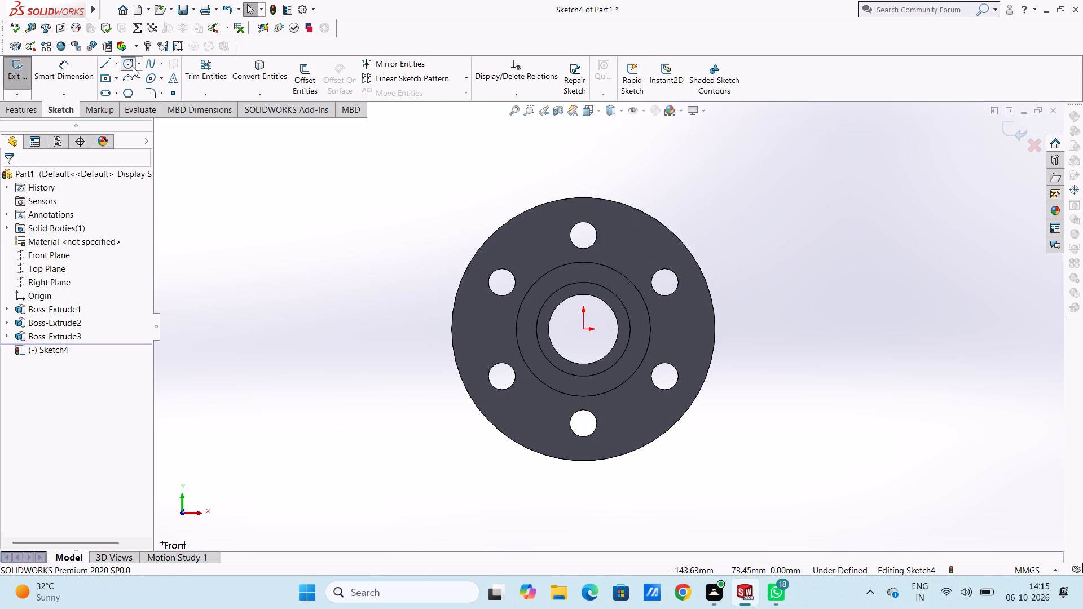
scroll(615, 237, up, 2)
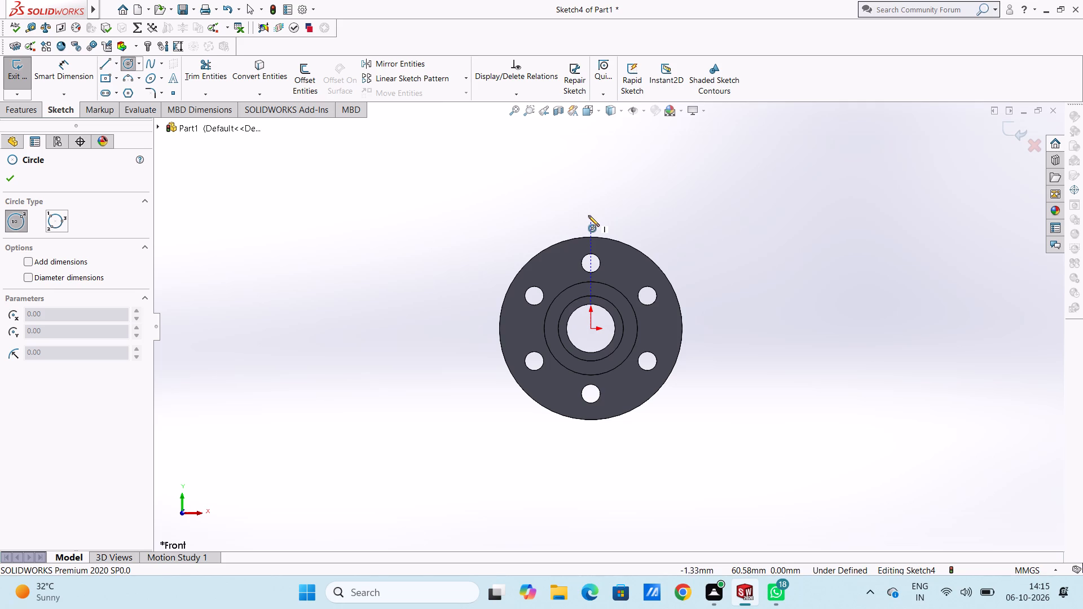
click(589, 211)
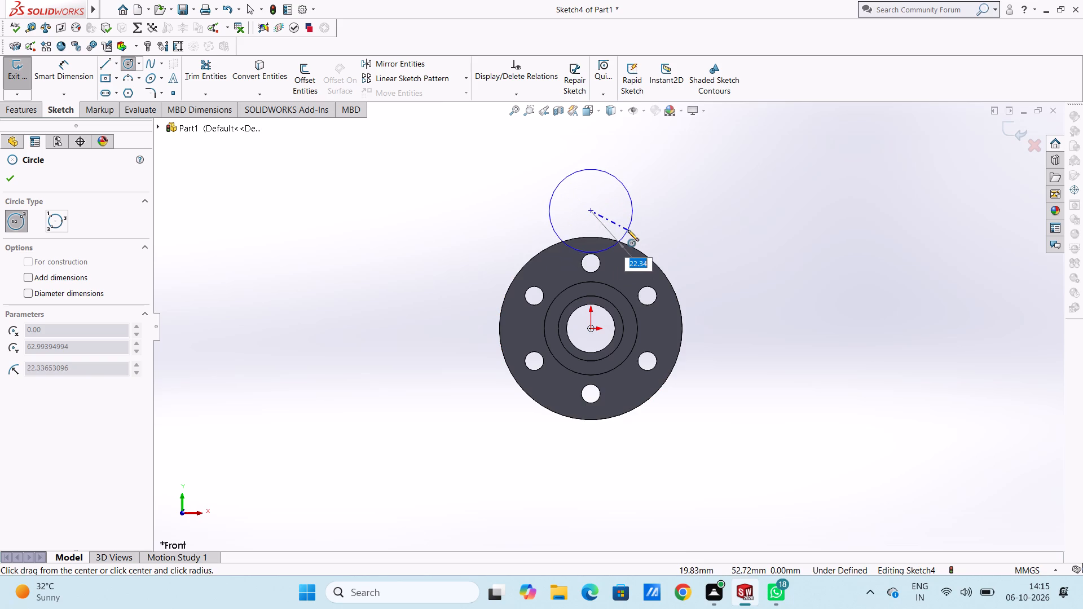
click(628, 230)
click(589, 209)
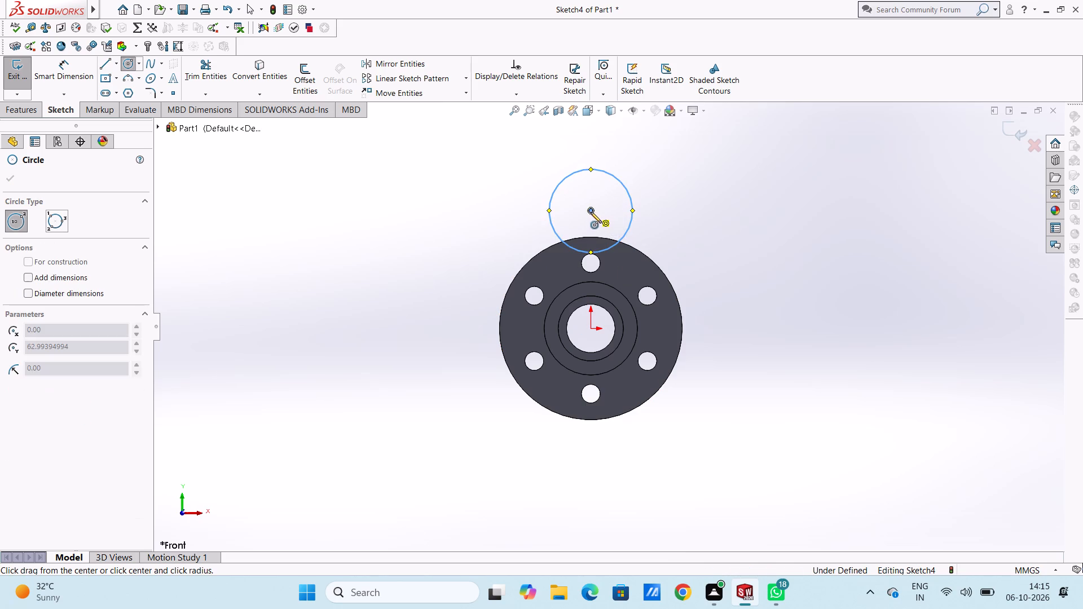
click(593, 221)
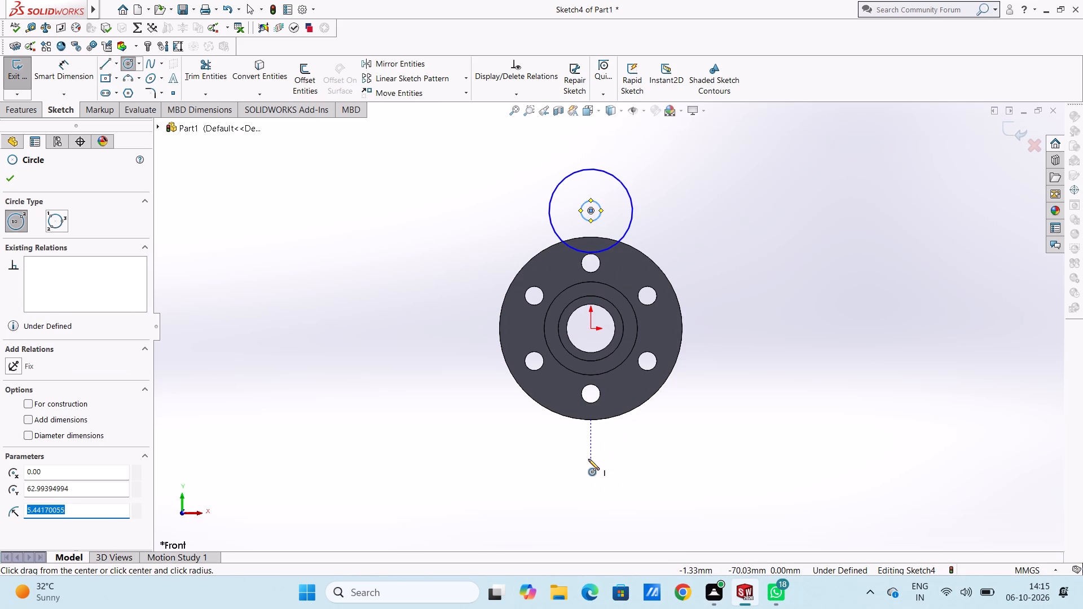
Sketch two concentric circles of about 5.1 mm and 19.8 mm radius, centred about 66 mm directly below the origin.
click(588, 452)
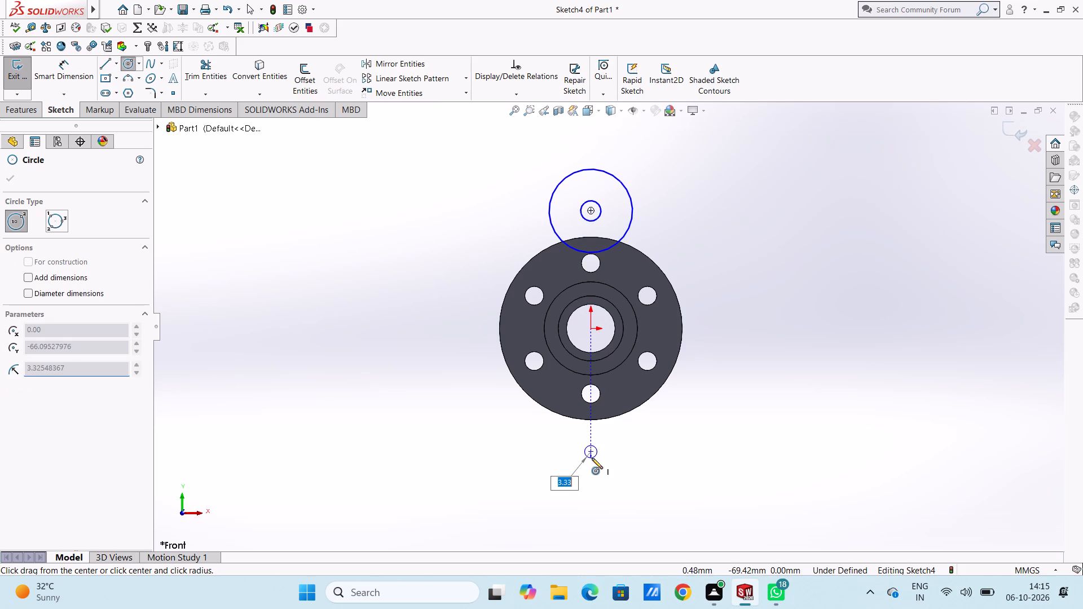
click(594, 461)
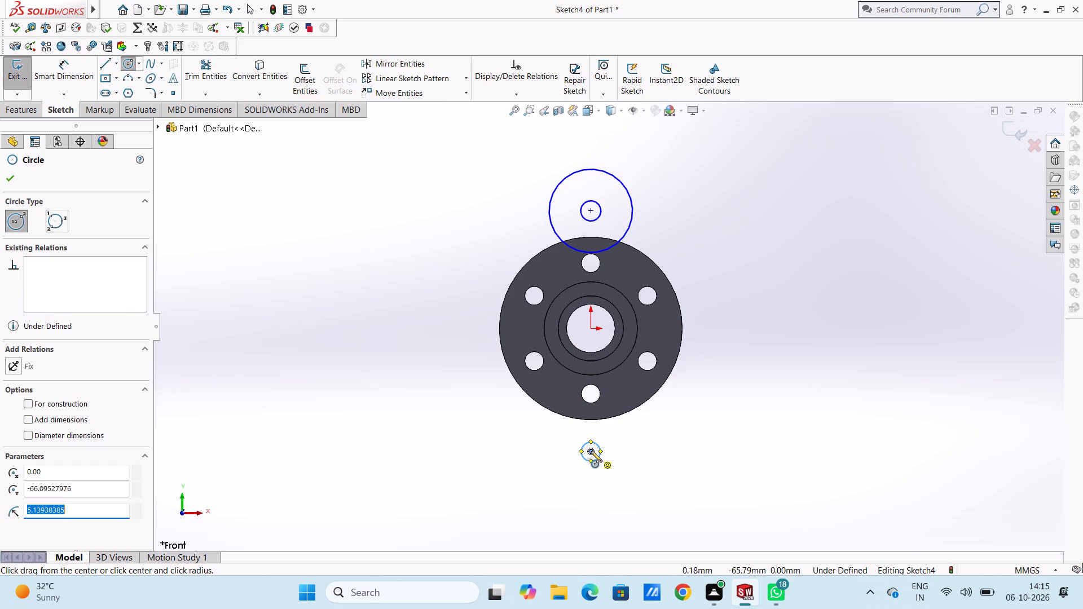
click(591, 451)
click(602, 487)
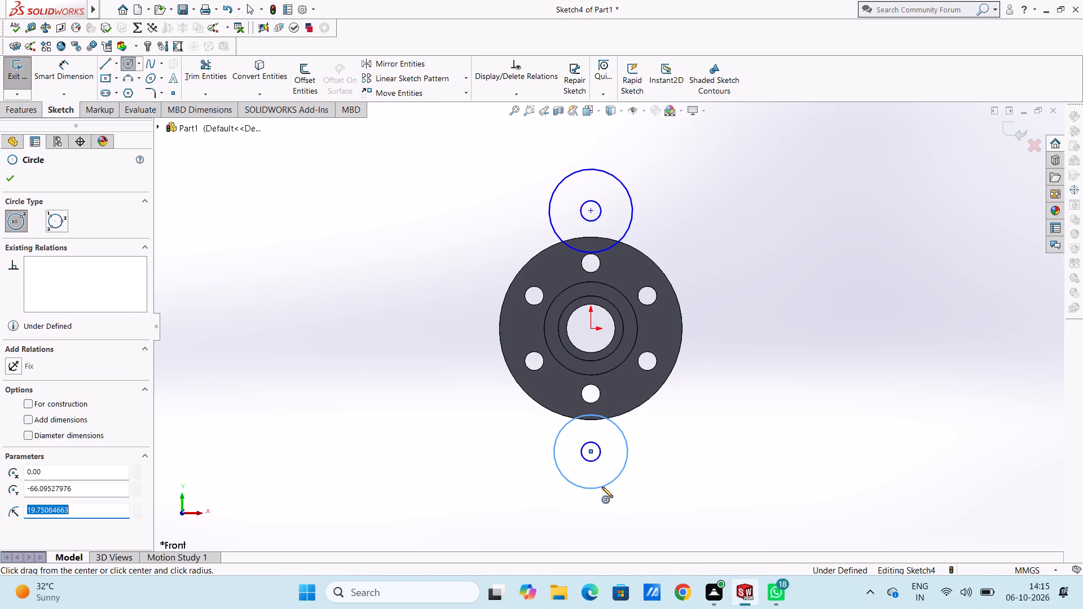
click(11, 179)
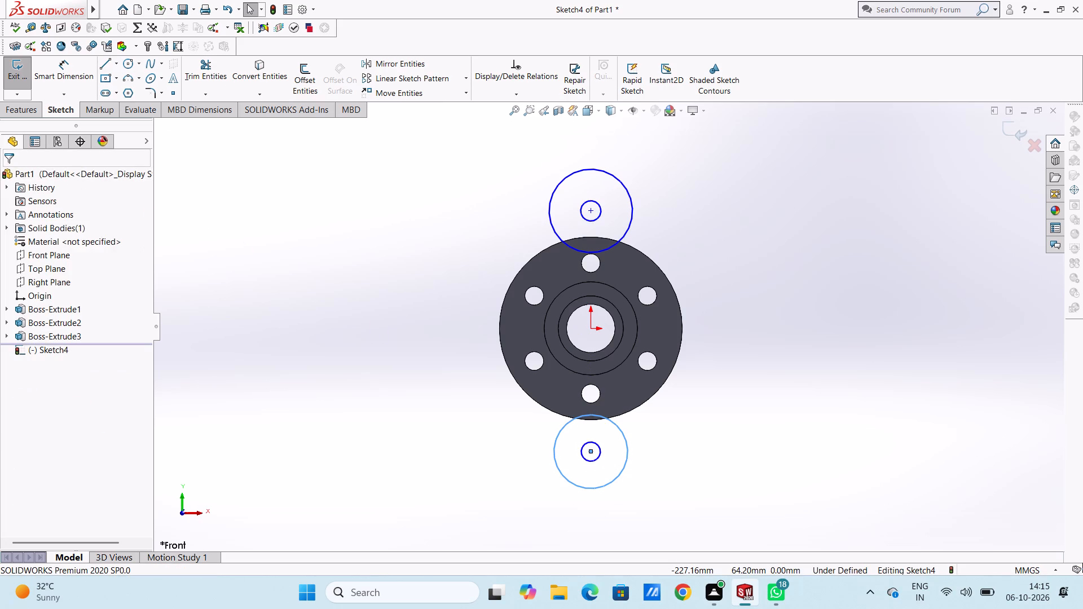
Dimension the upper pair of circles, setting the outer diameter to 30 mm and the inner diameter to 12 mm.
click(54, 70)
click(623, 187)
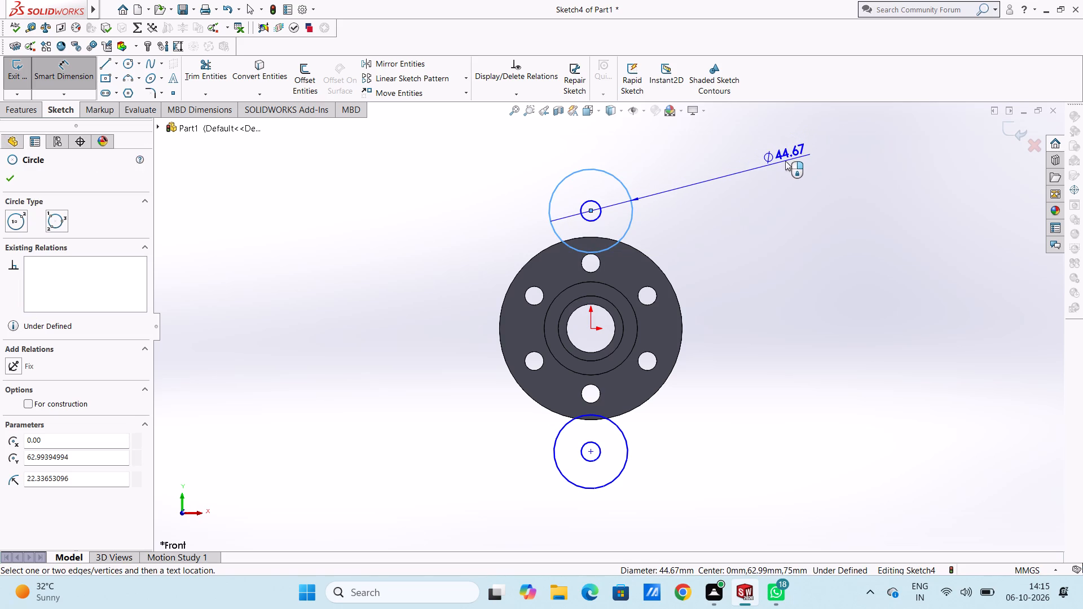
click(785, 161)
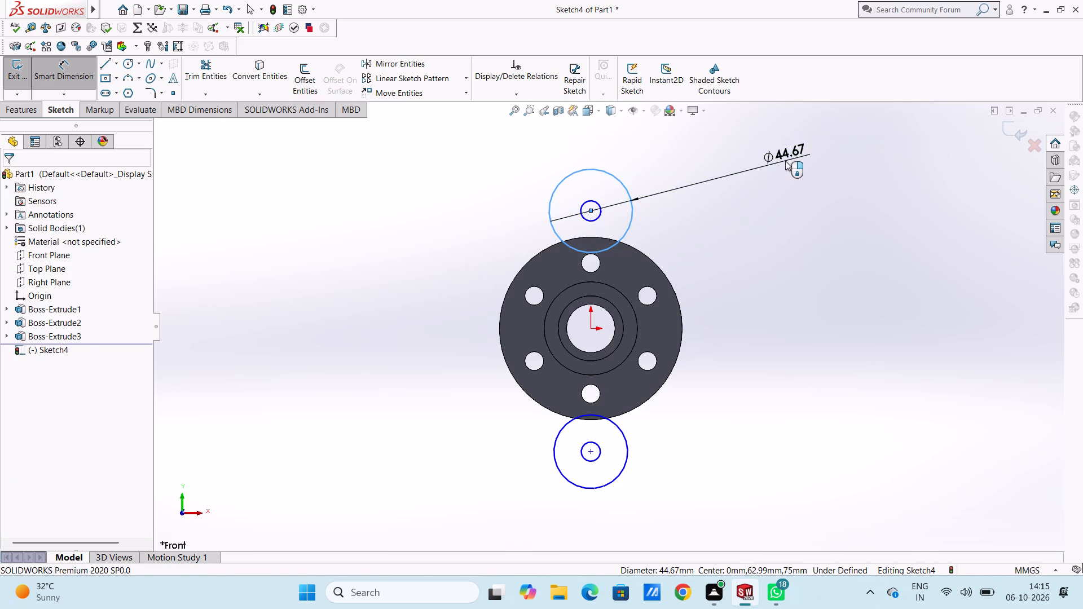
text(30)
key(Return)
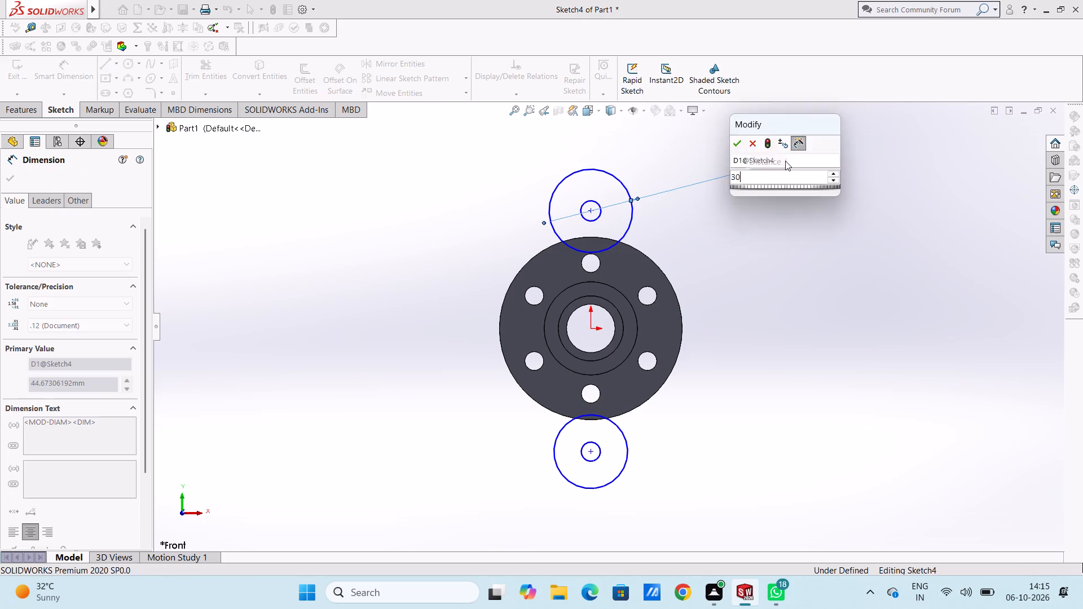
click(783, 220)
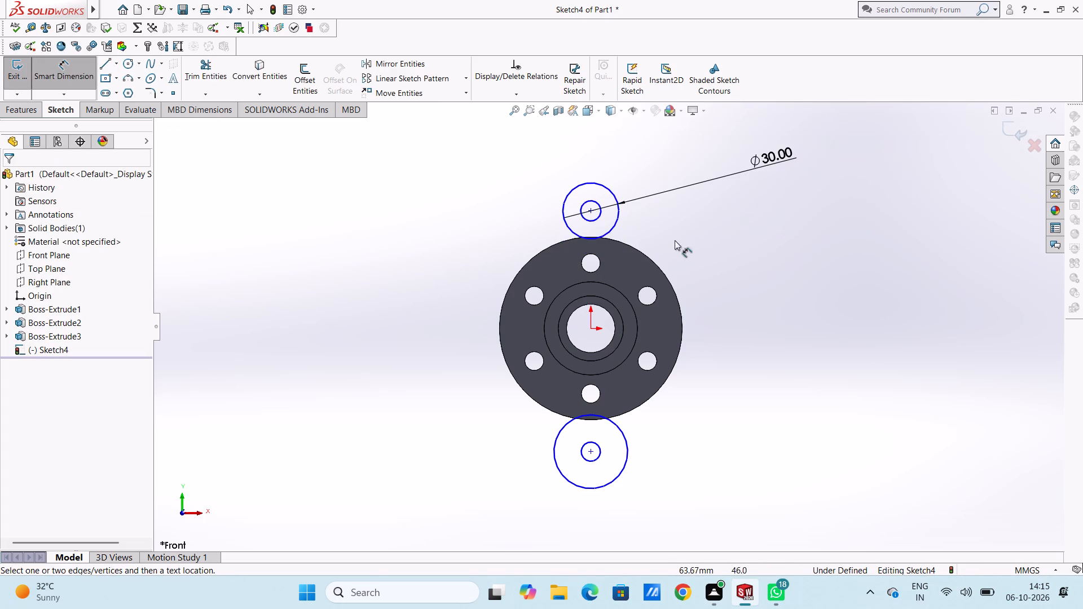
click(593, 222)
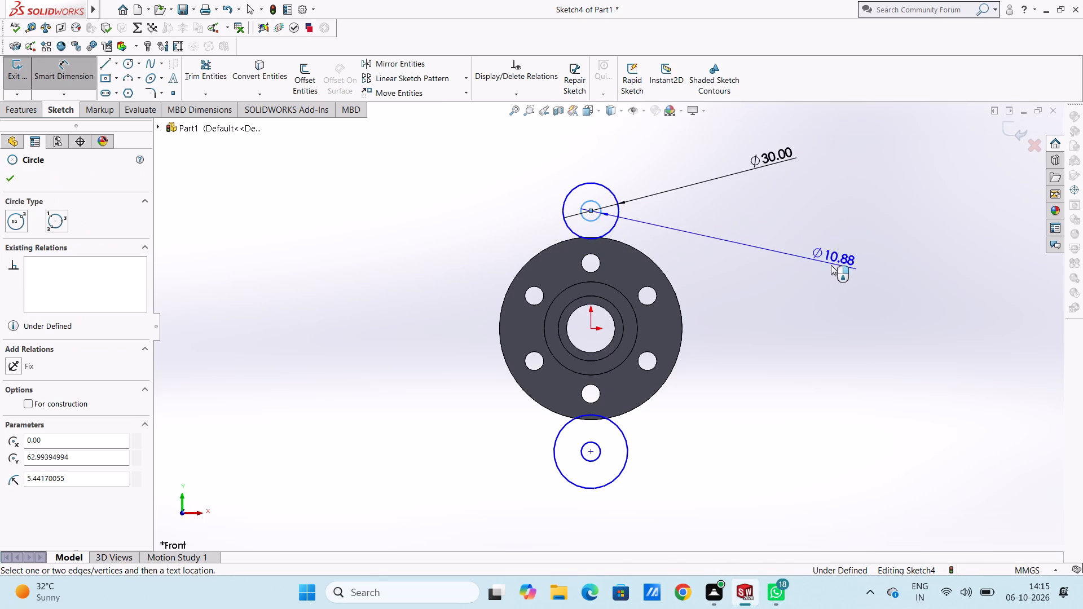
click(828, 267)
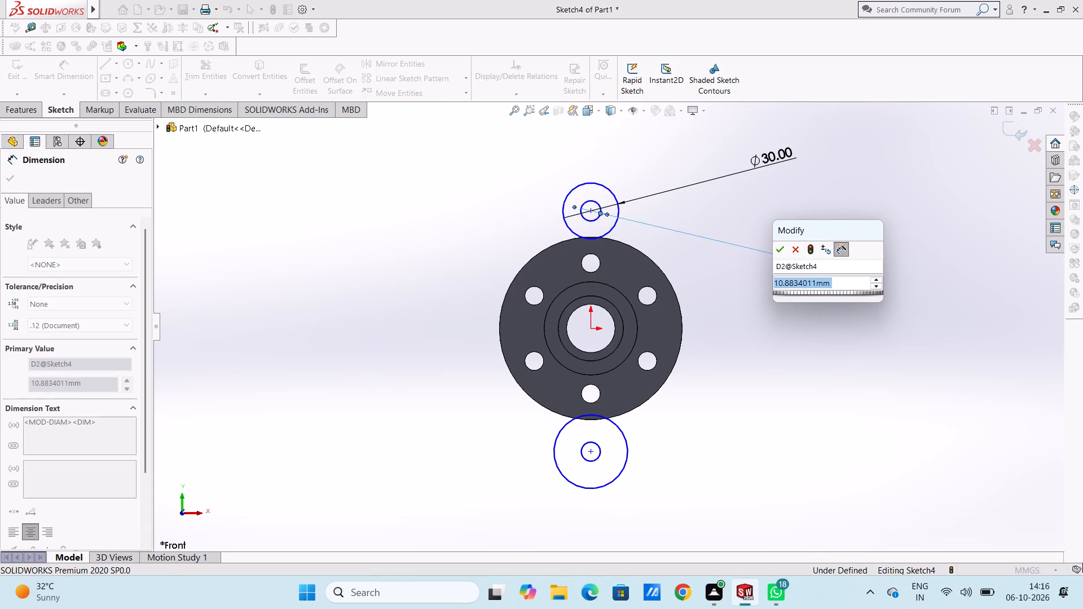
text(12)
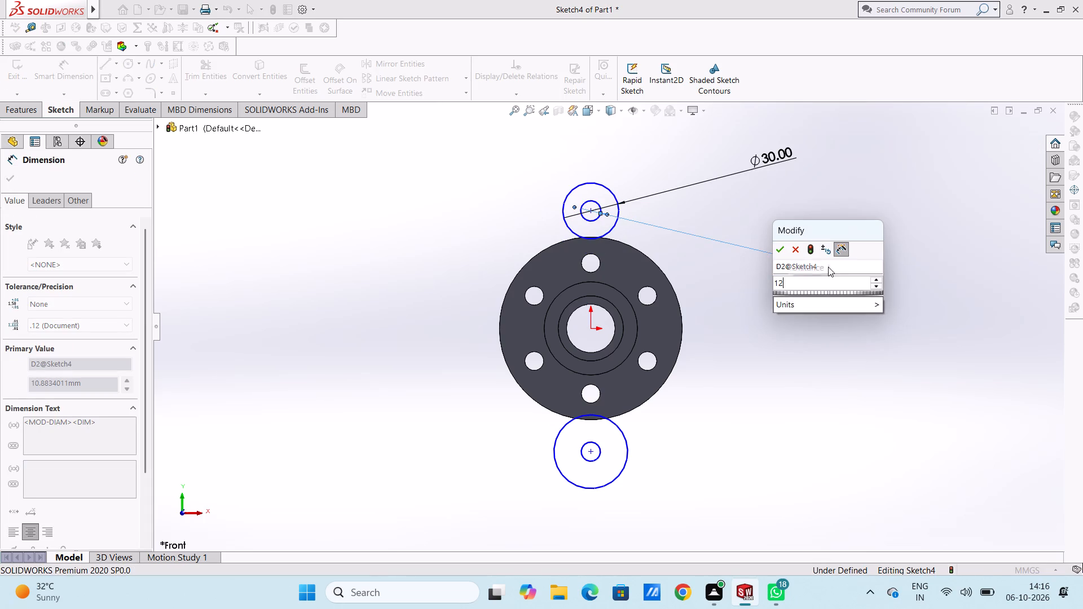
key(Return)
click(802, 359)
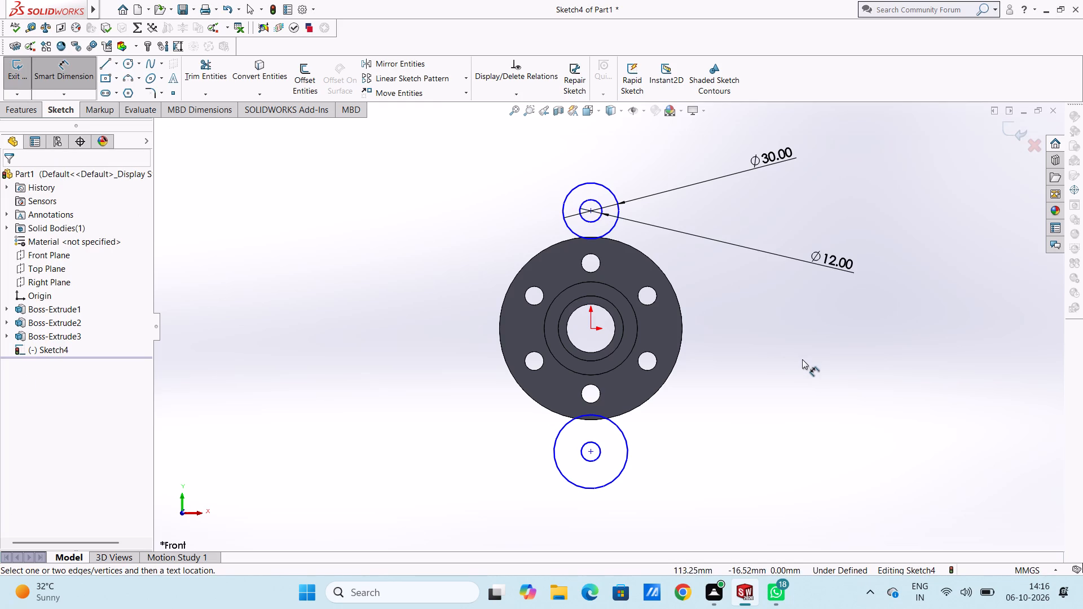
Dimension the lower pair of circles, setting the inner diameter to 12 mm and the outer diameter to 30 mm.
click(596, 457)
click(808, 506)
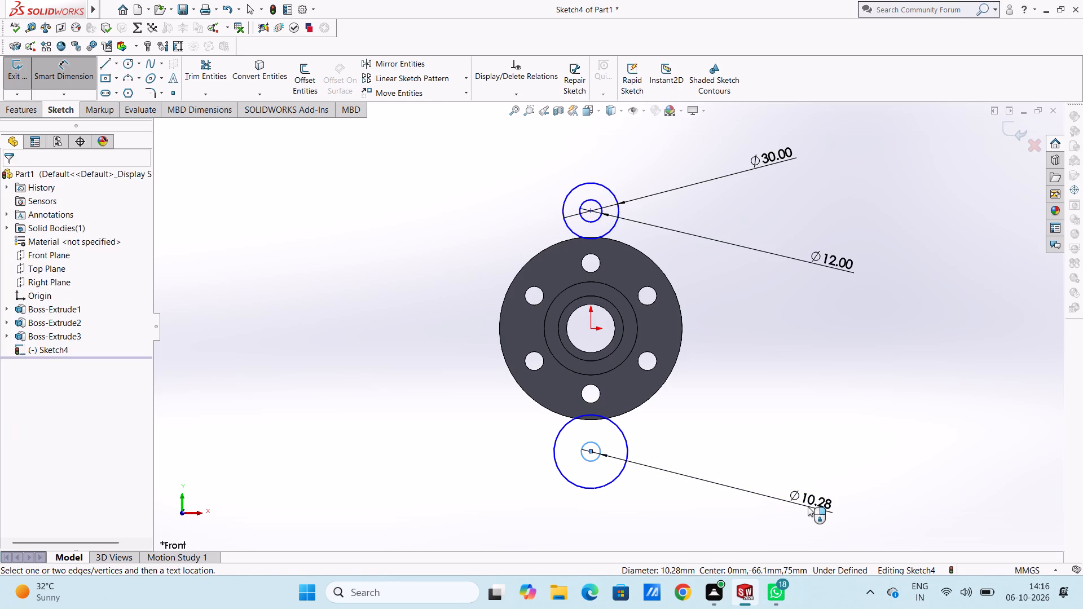
text(12)
key(Return)
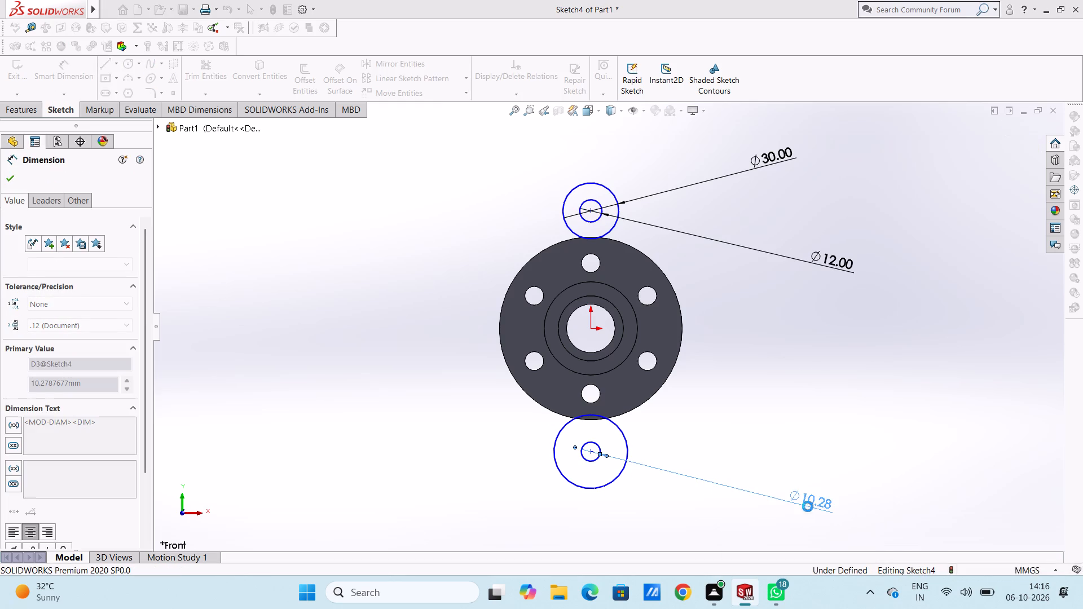
click(751, 451)
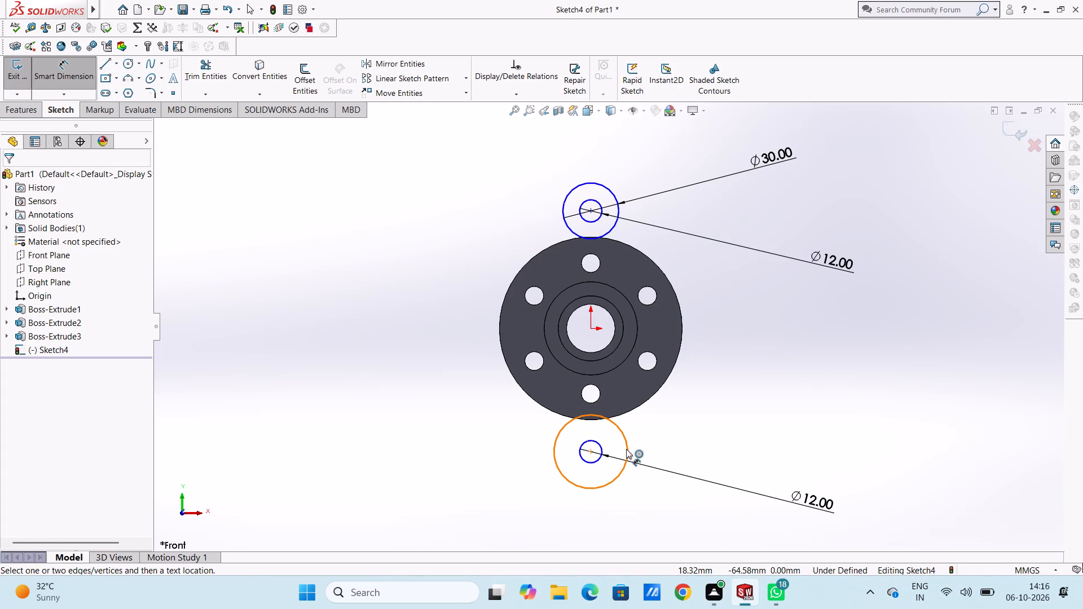
click(627, 449)
click(868, 384)
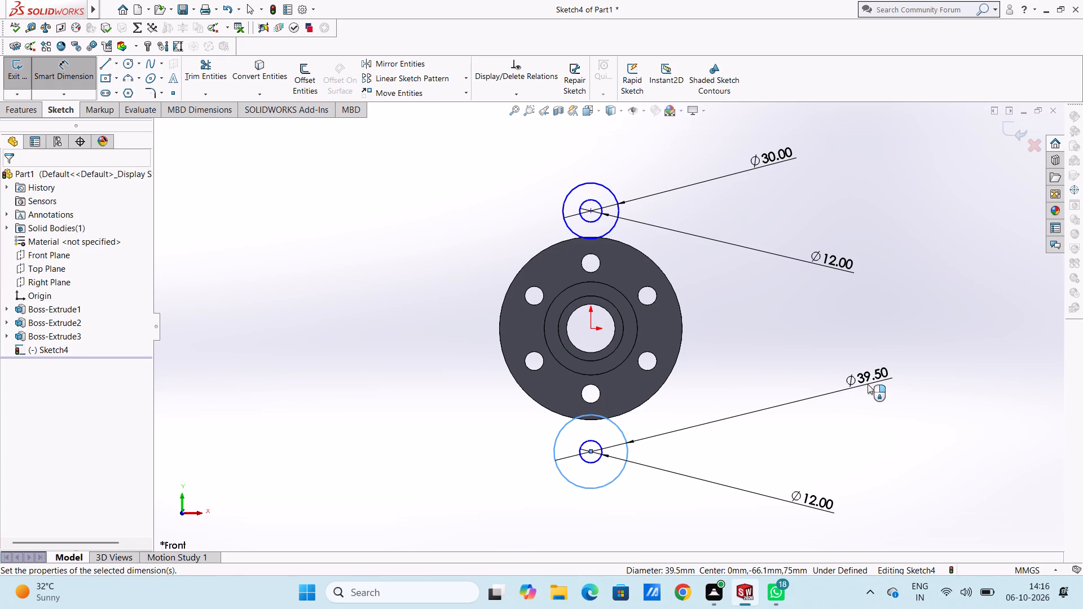
key(1)
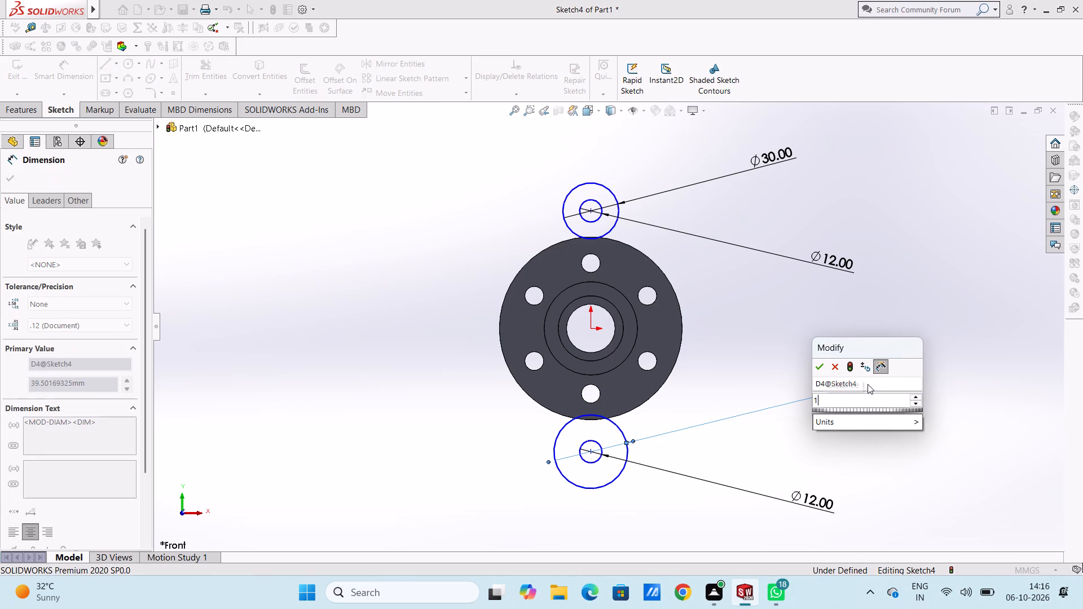
key(BackSpace)
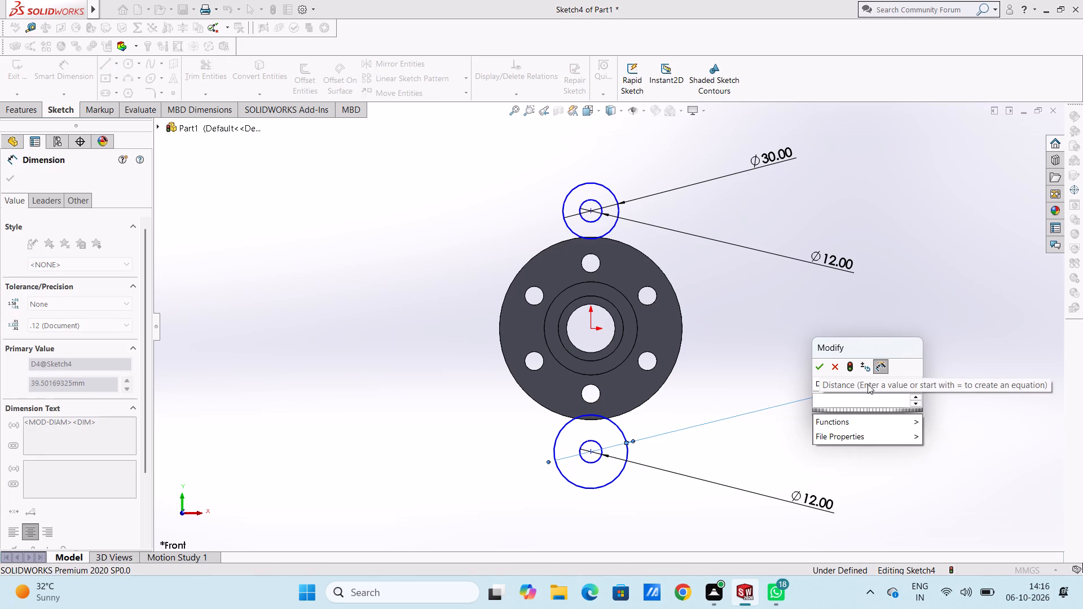
text(30)
key(Return)
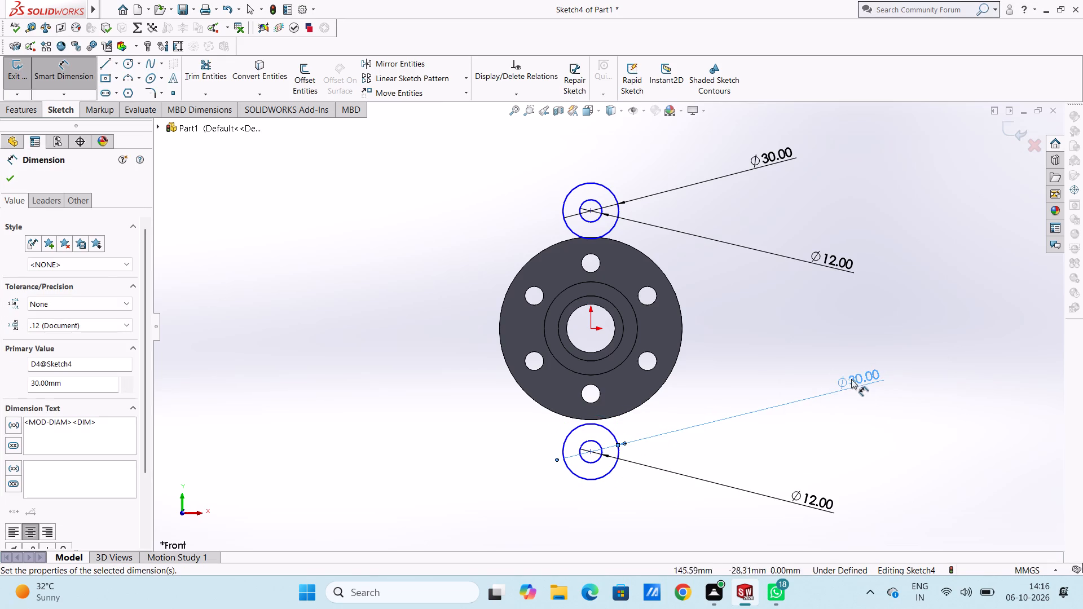
click(775, 355)
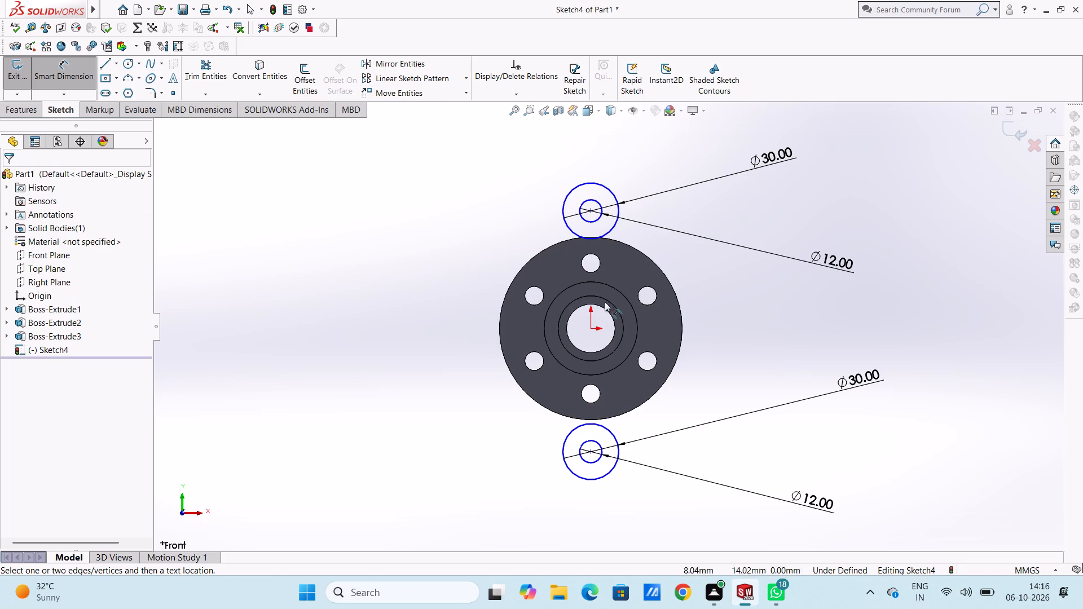
Dimension the vertical distance from the origin to the upper circles' centre and set it to 50 mm.
click(592, 214)
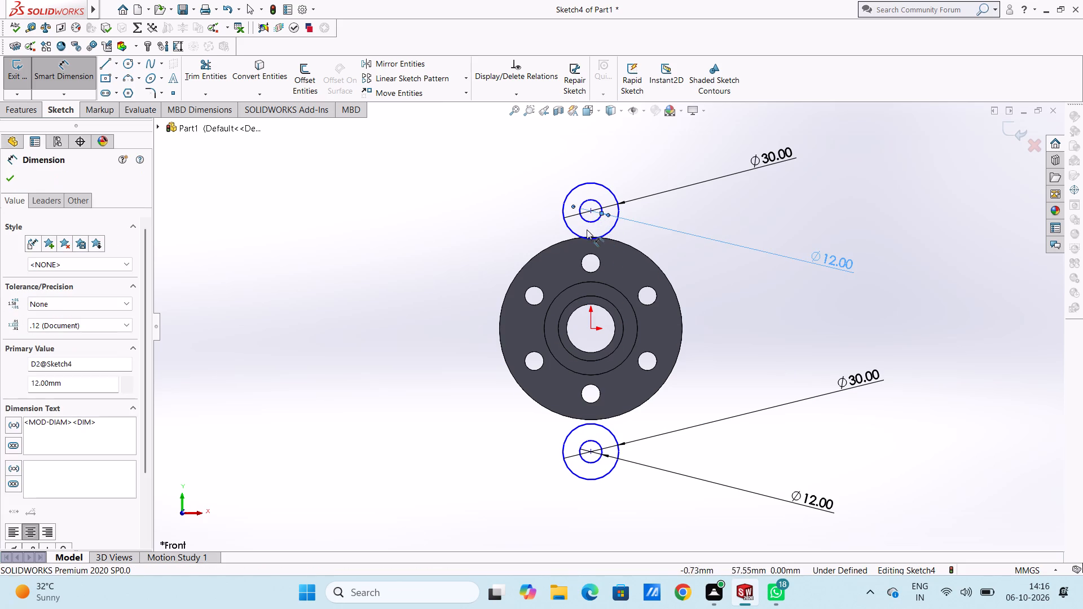
click(481, 219)
click(589, 209)
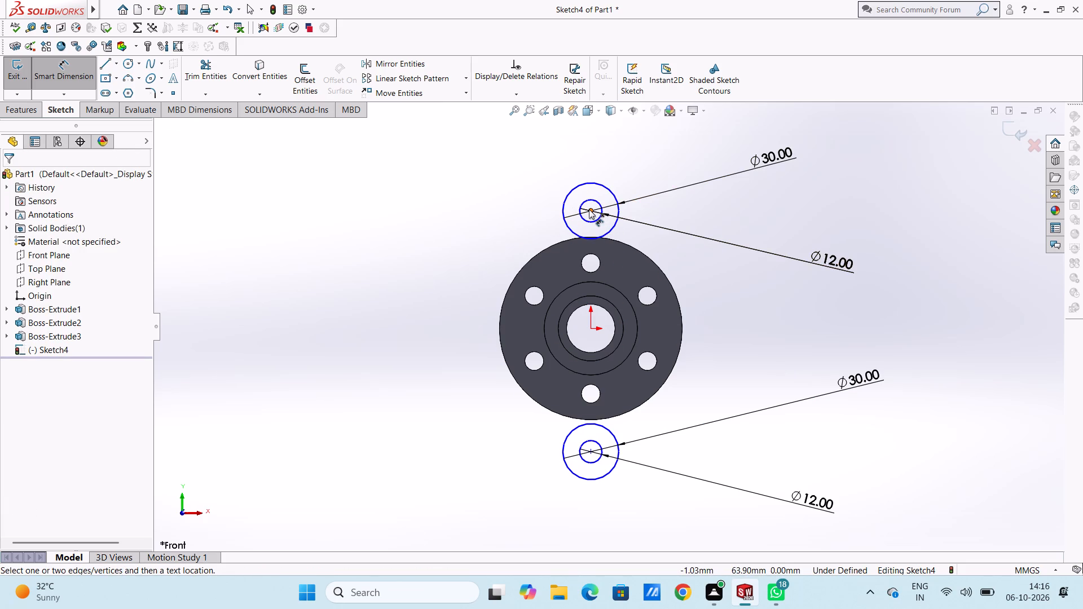
click(592, 328)
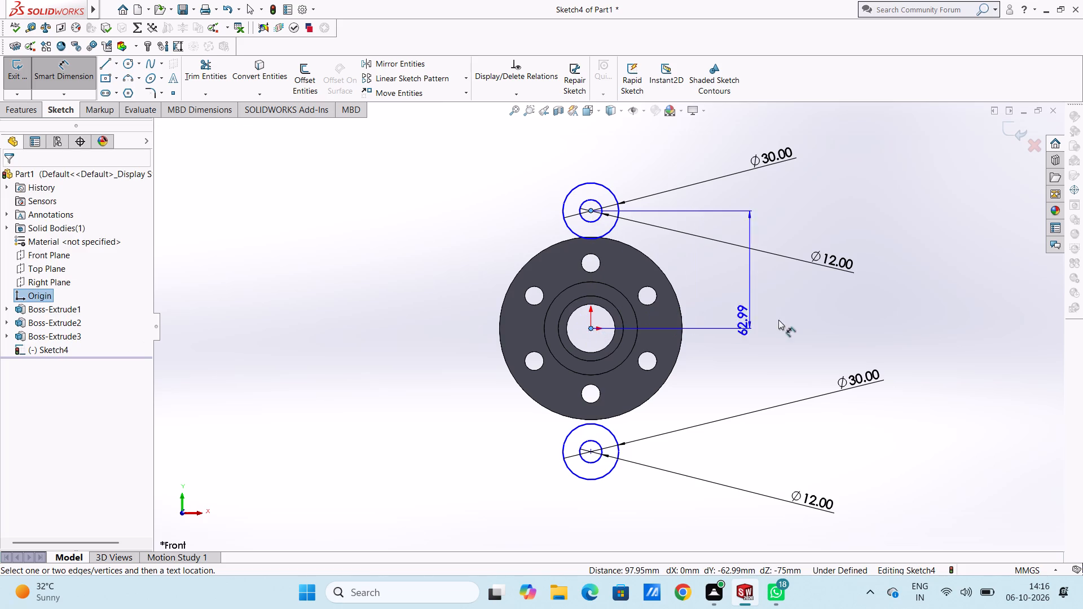
click(802, 304)
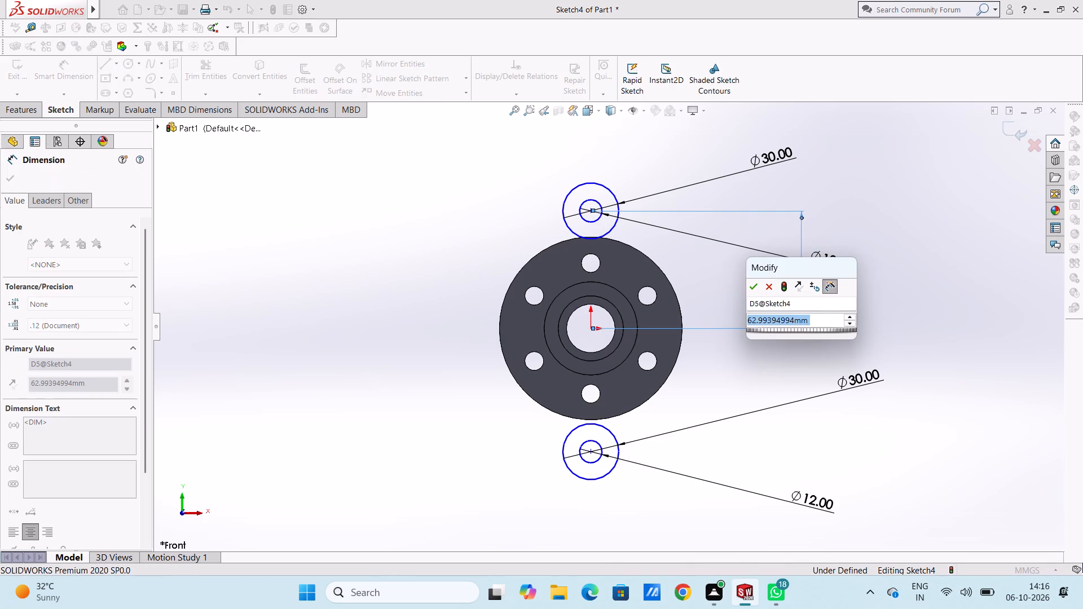
text(50)
key(Return)
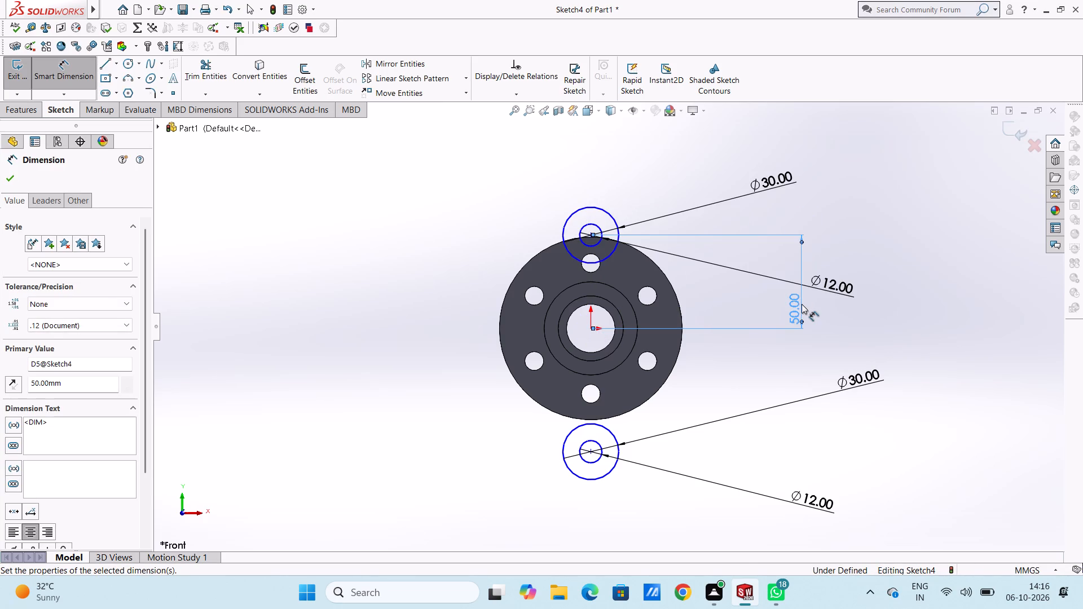
click(757, 378)
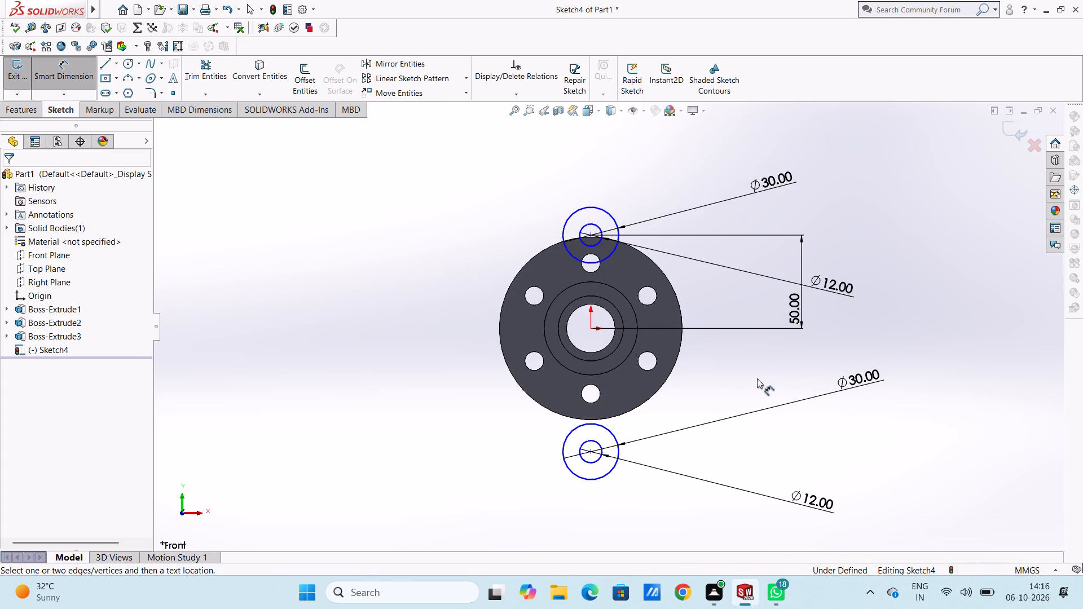
Dimension the vertical distance from the origin to the lower circles' centre and set it to 50 mm.
click(589, 329)
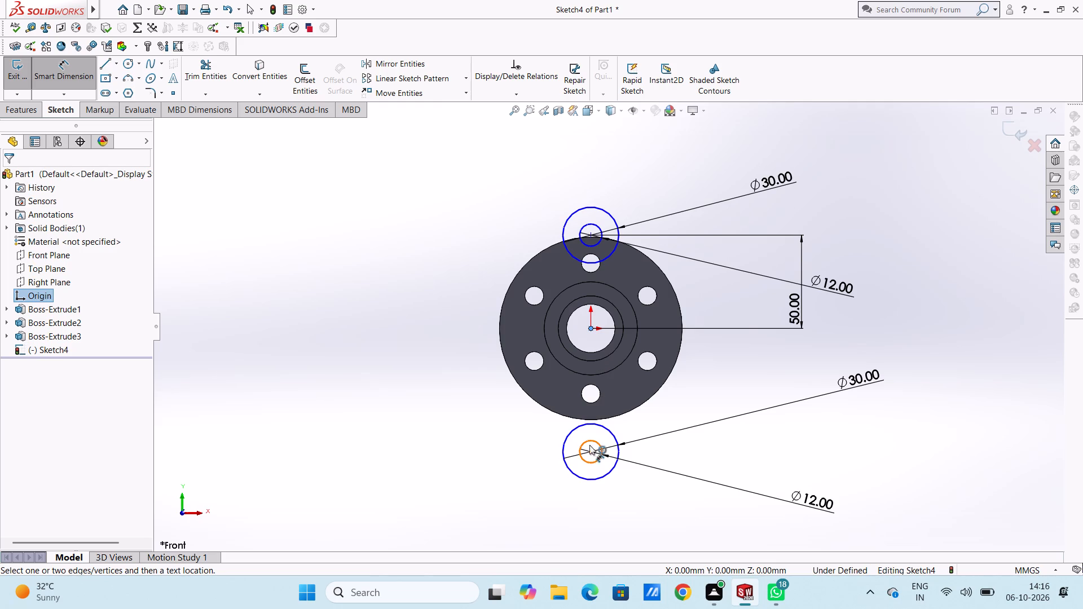
click(591, 452)
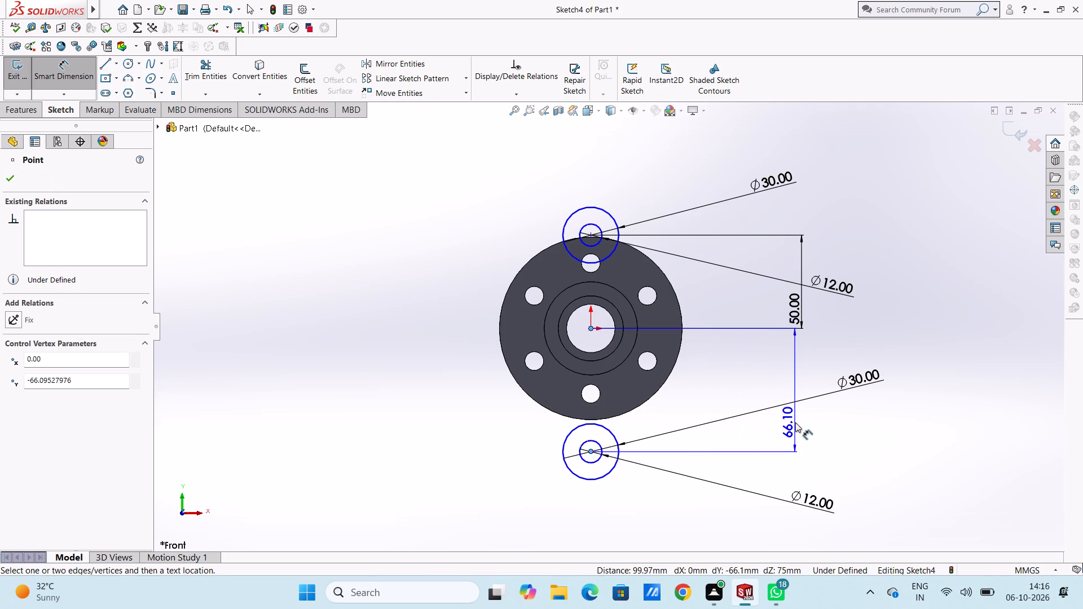
click(802, 422)
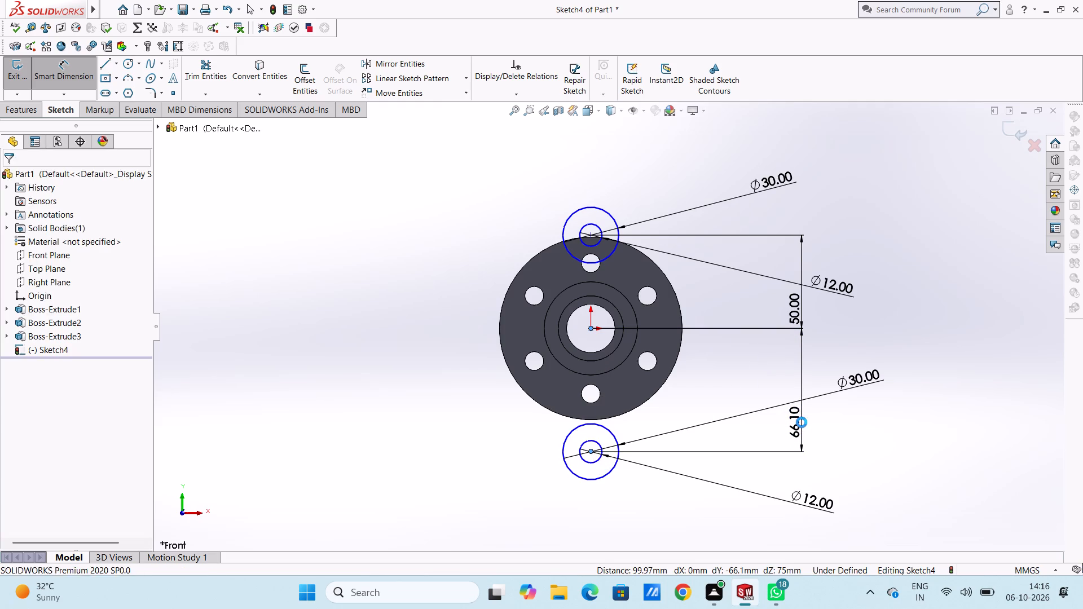
text(50)
key(Return)
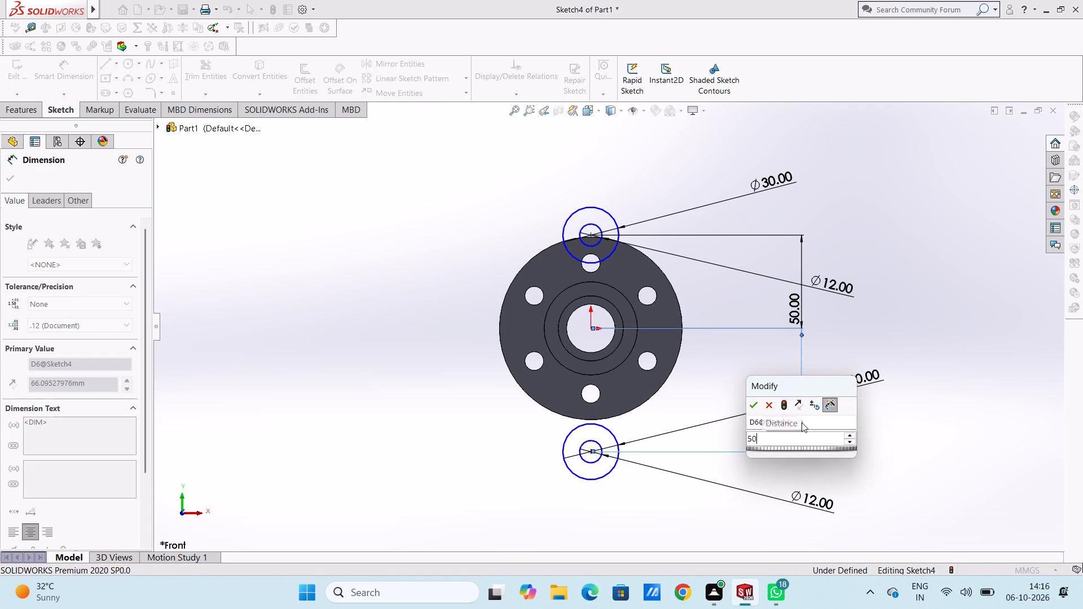
click(734, 364)
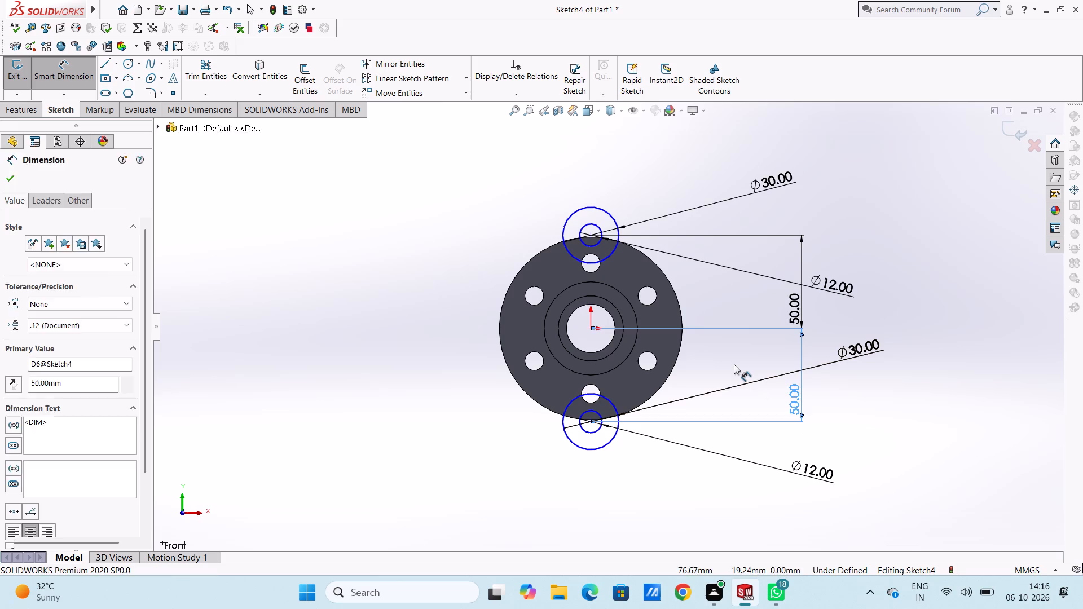
Add a vertical dimension between the centres of the upper and lower circle pairs.
click(591, 235)
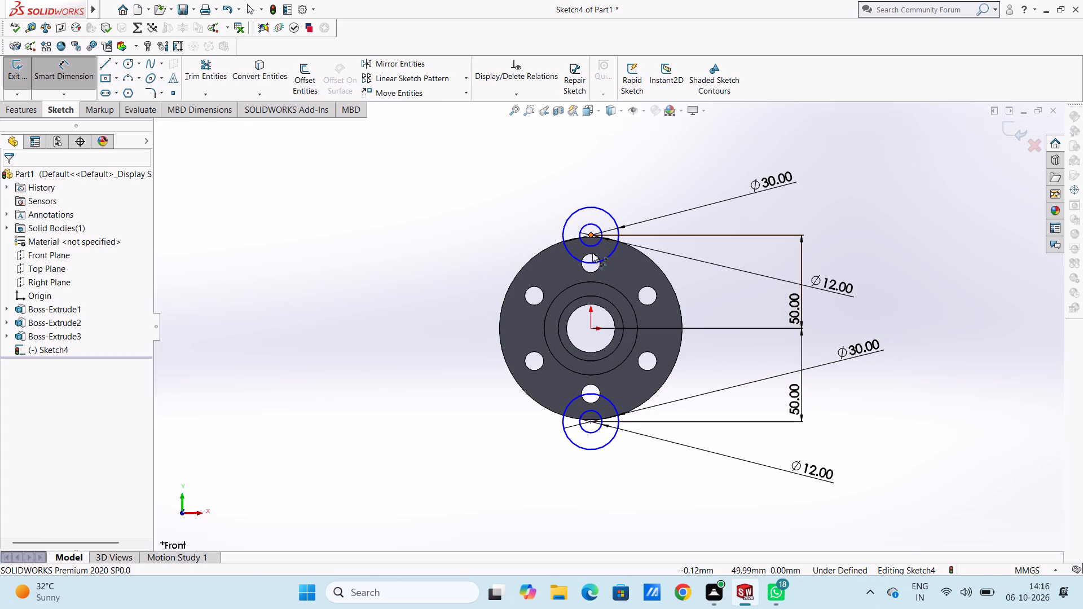
click(590, 422)
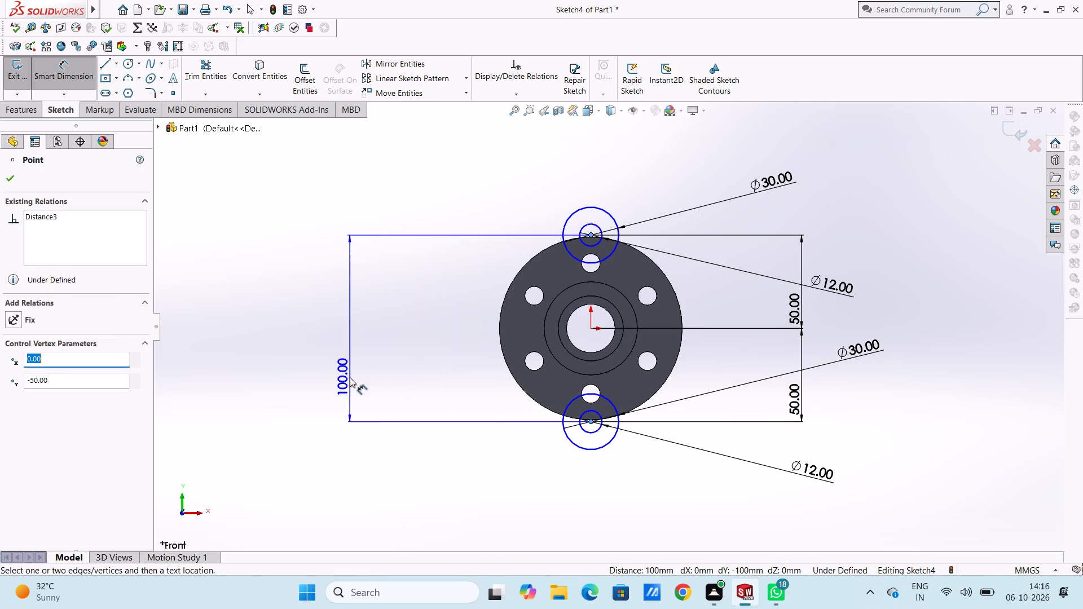
click(350, 377)
click(294, 358)
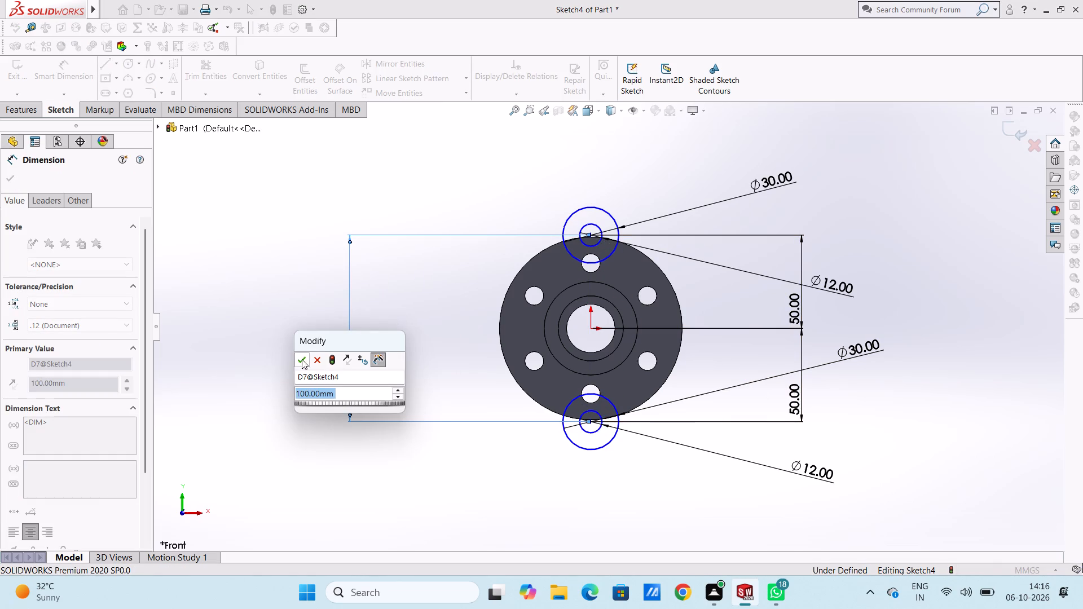
click(303, 361)
click(303, 334)
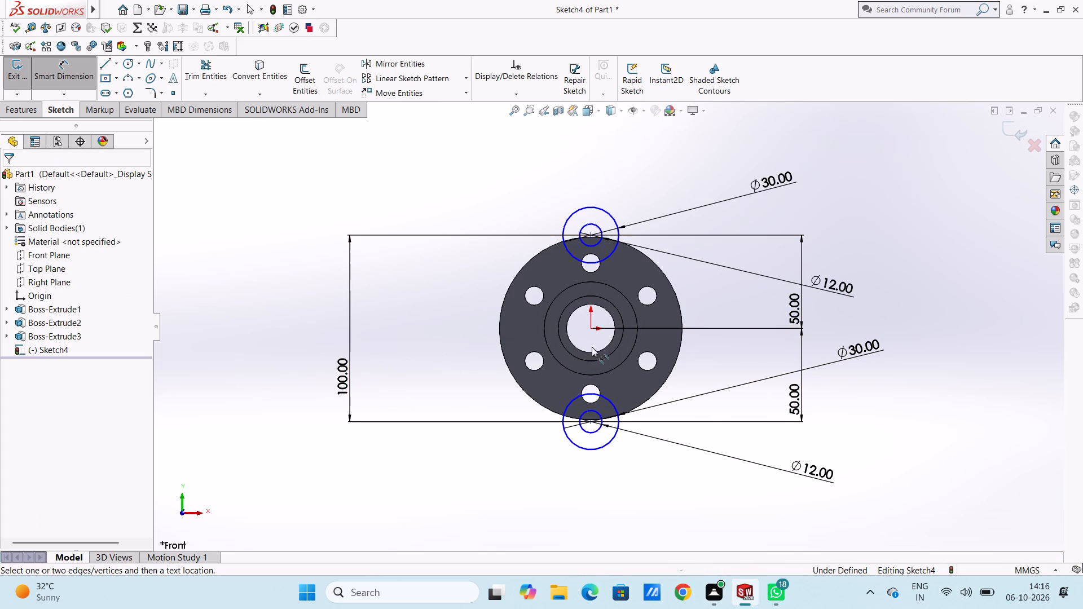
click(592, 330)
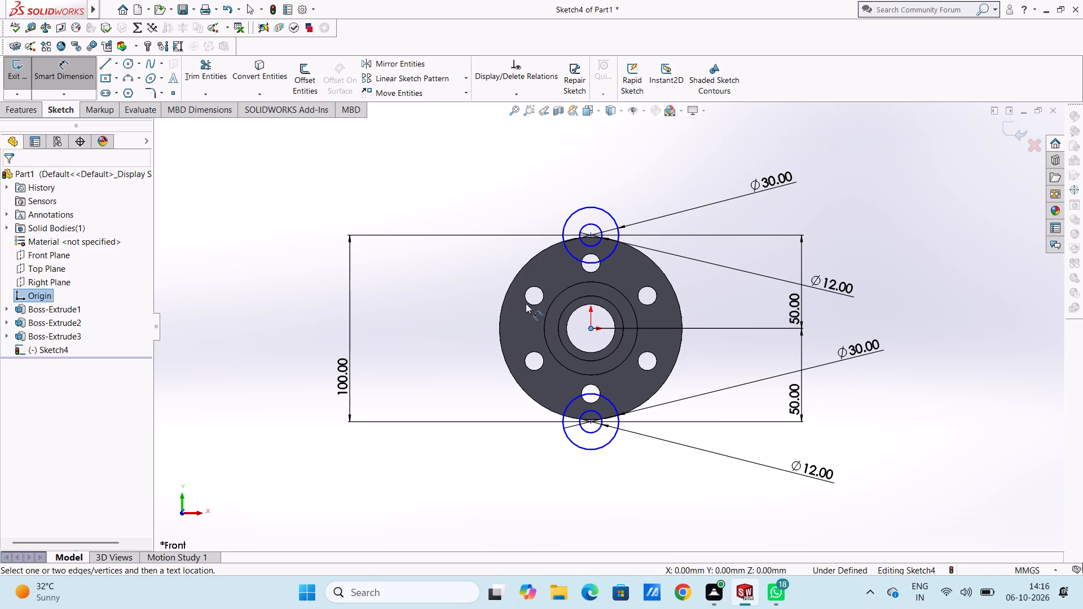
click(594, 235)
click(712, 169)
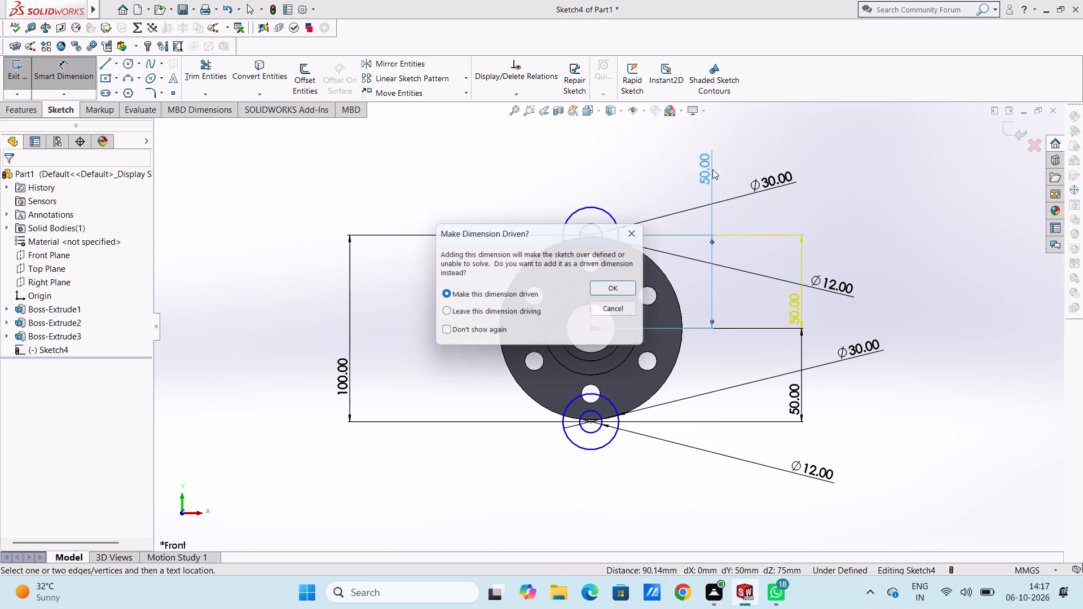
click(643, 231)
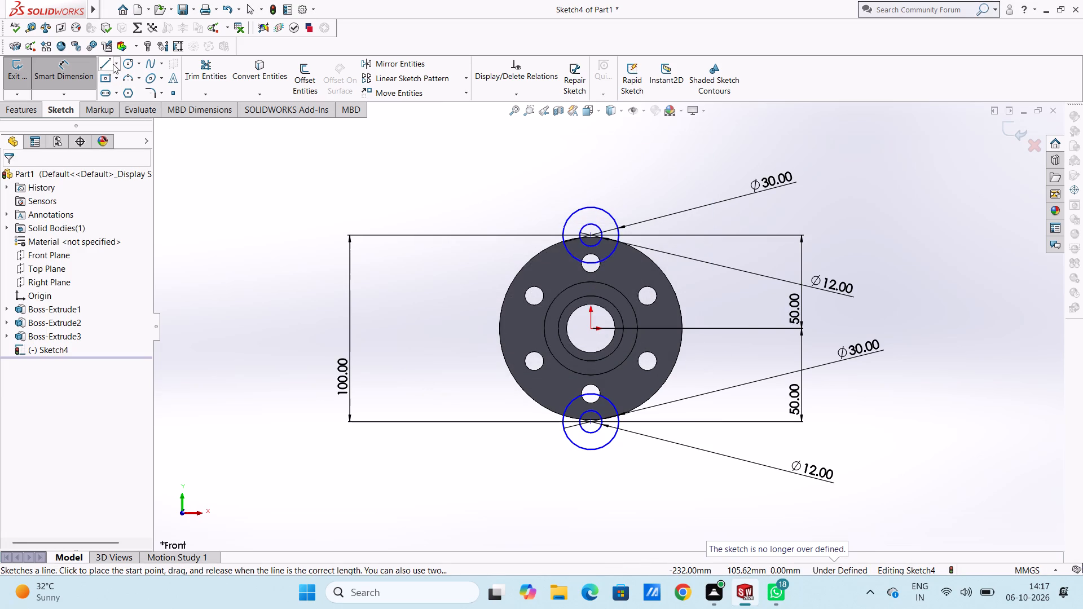
Sketch a circle of 30 mm radius centred on the origin and dimension its diameter.
click(127, 66)
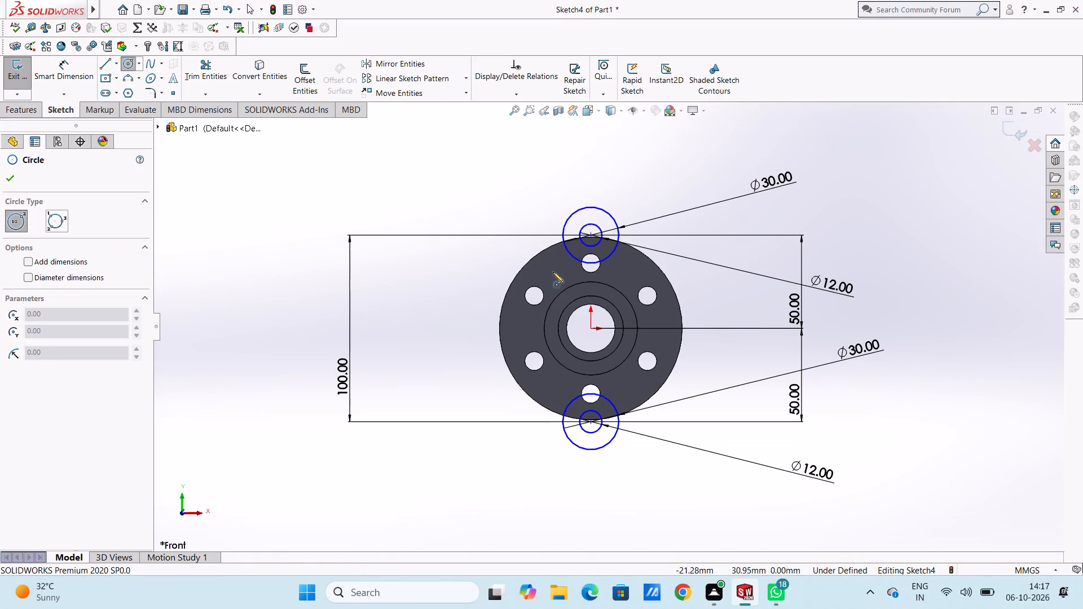
click(591, 330)
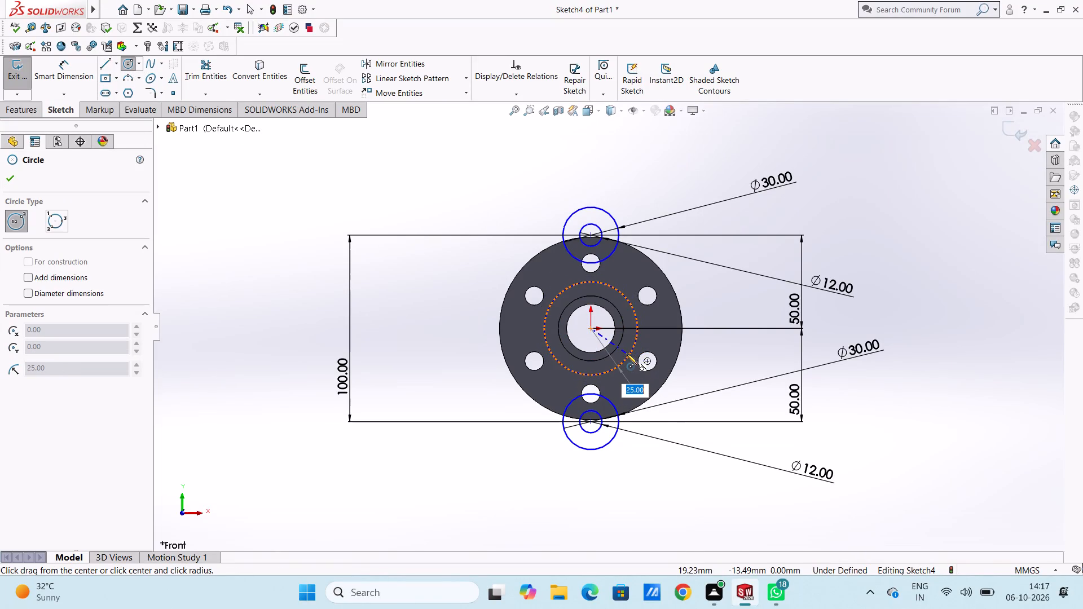
text(30)
key(Return)
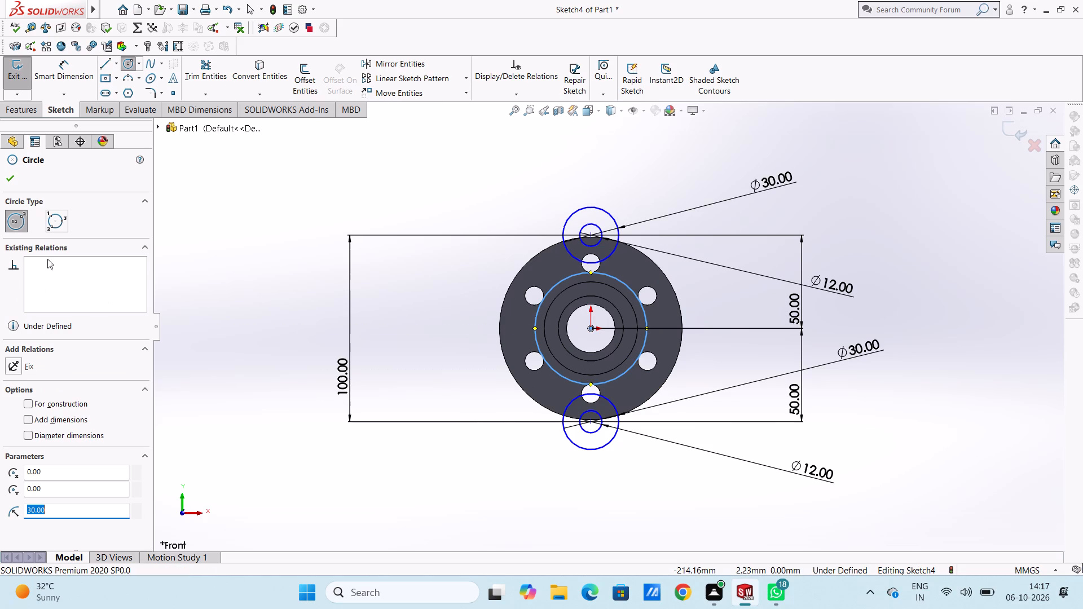
click(11, 183)
click(195, 258)
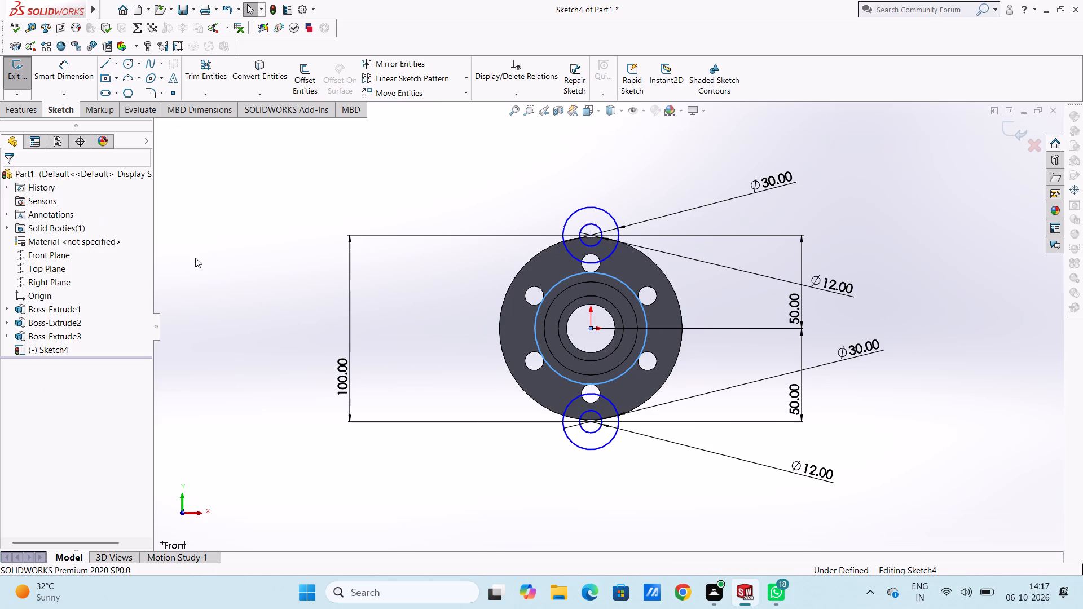
click(64, 70)
click(544, 297)
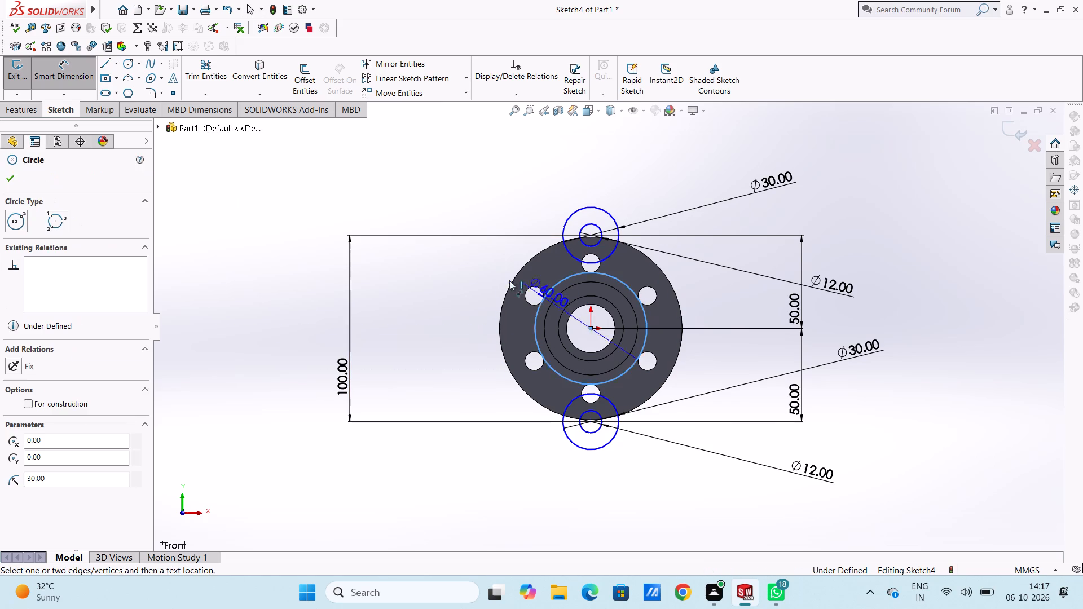
click(434, 198)
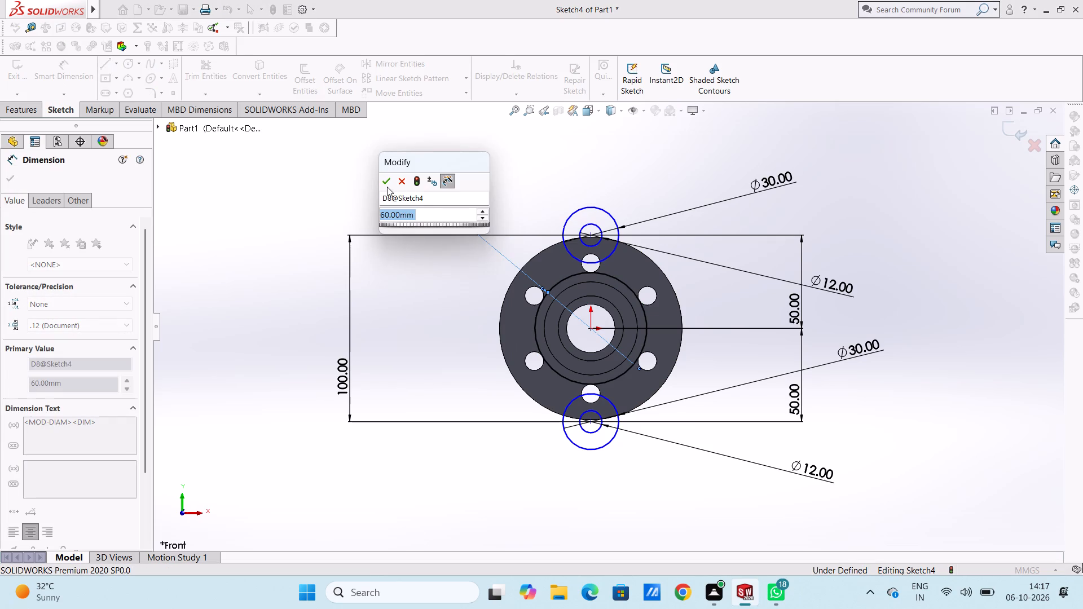
click(383, 182)
click(333, 200)
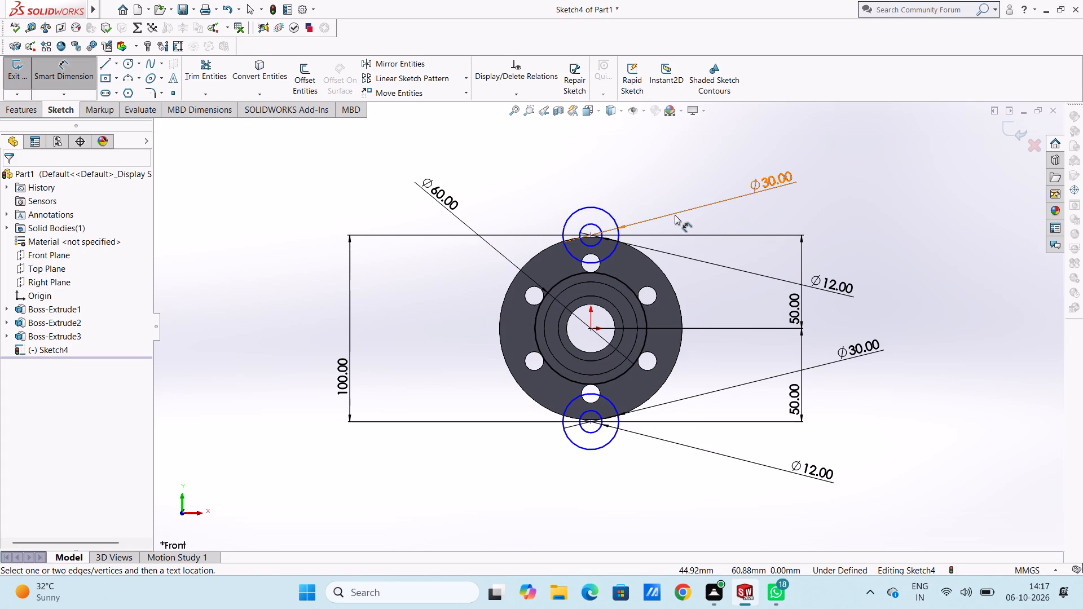
Sketch a circle of 17.5 mm radius centred on the origin.
scroll(677, 231, down, 2)
scroll(632, 280, up, 2)
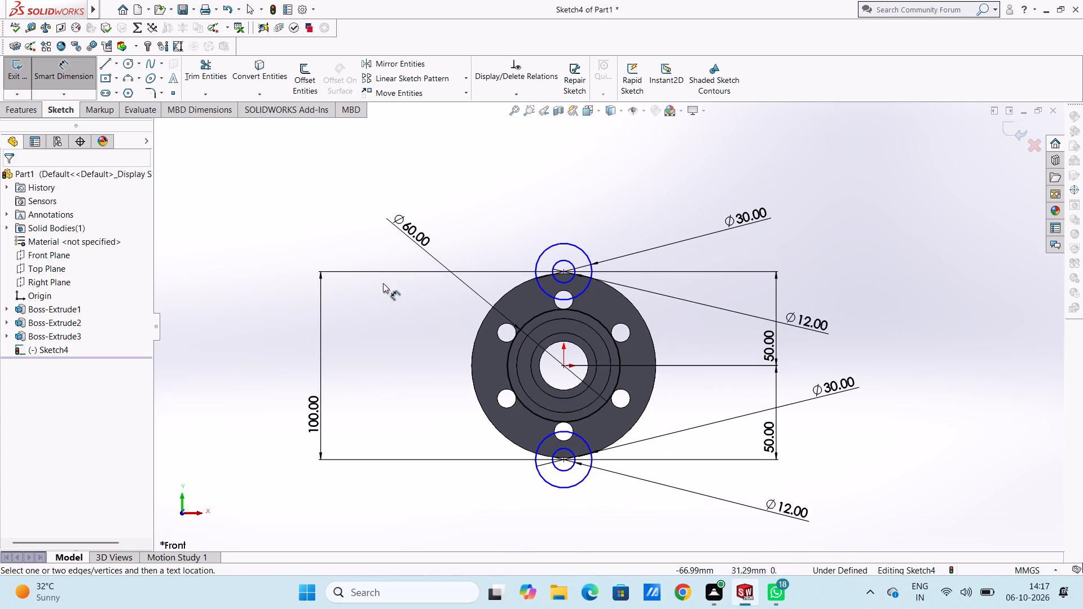
click(129, 67)
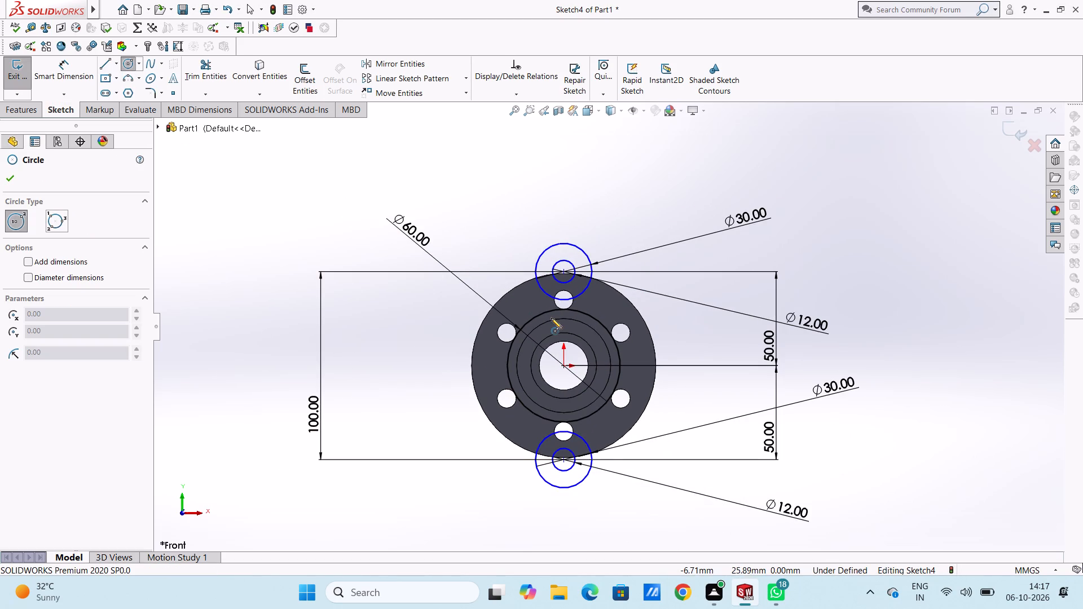
click(564, 364)
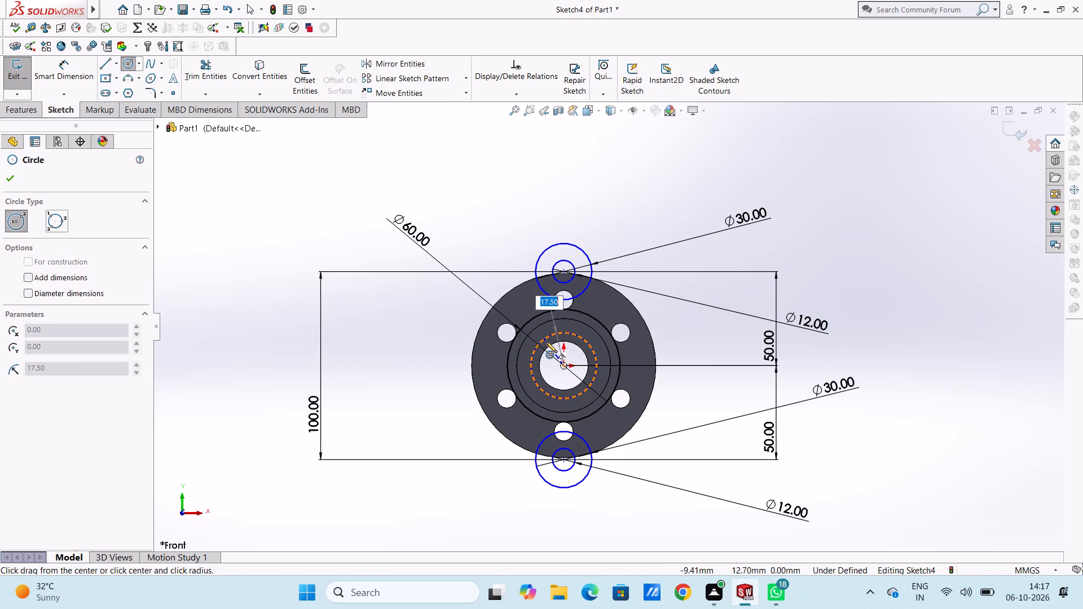
click(546, 342)
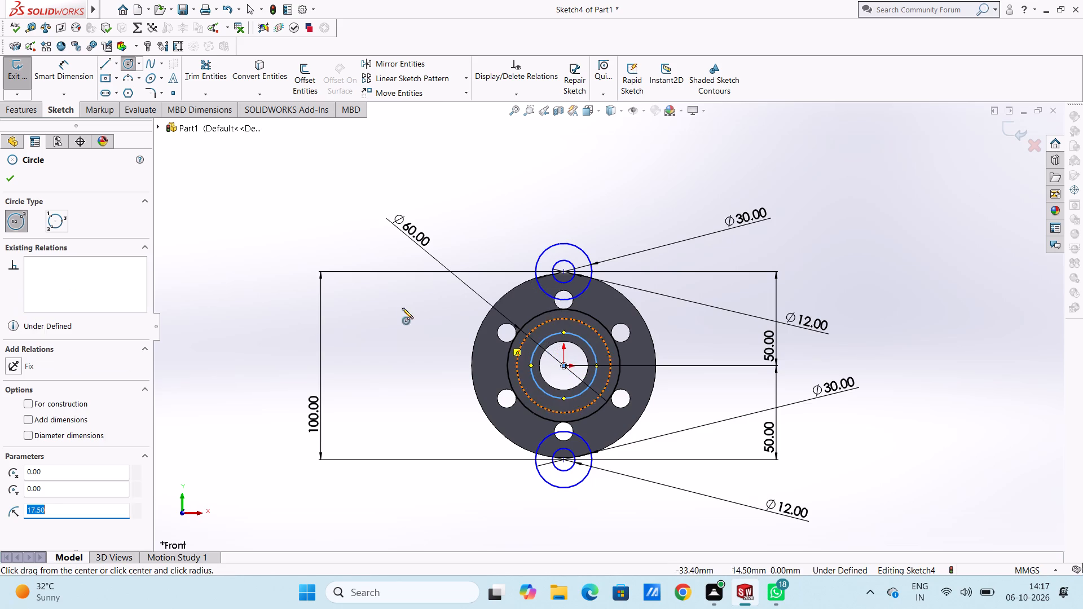
click(11, 178)
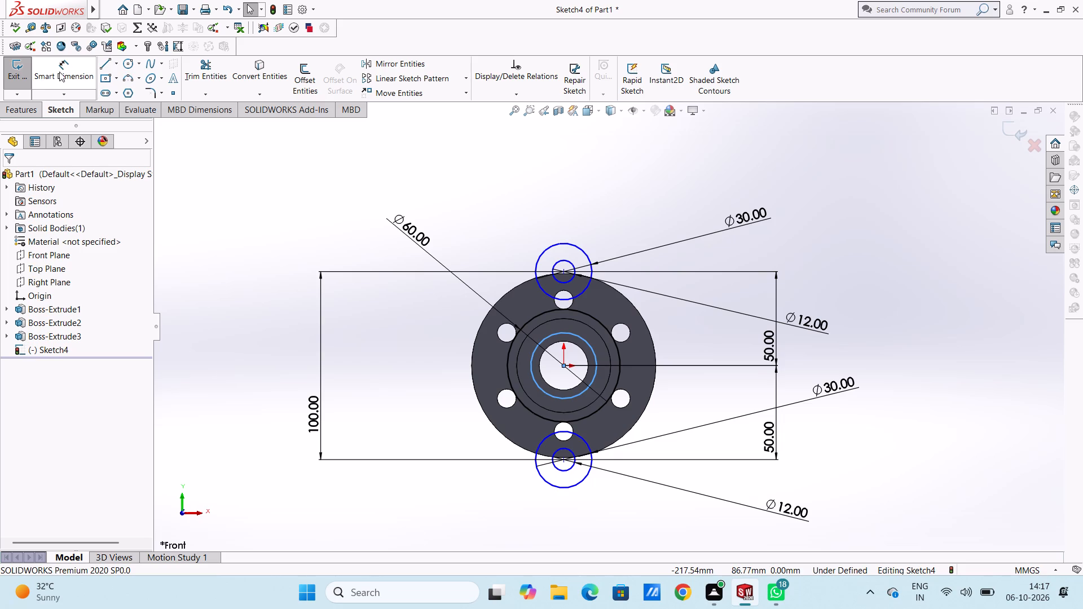
Dimension the diameter of the new circle around the bore.
click(59, 71)
click(562, 330)
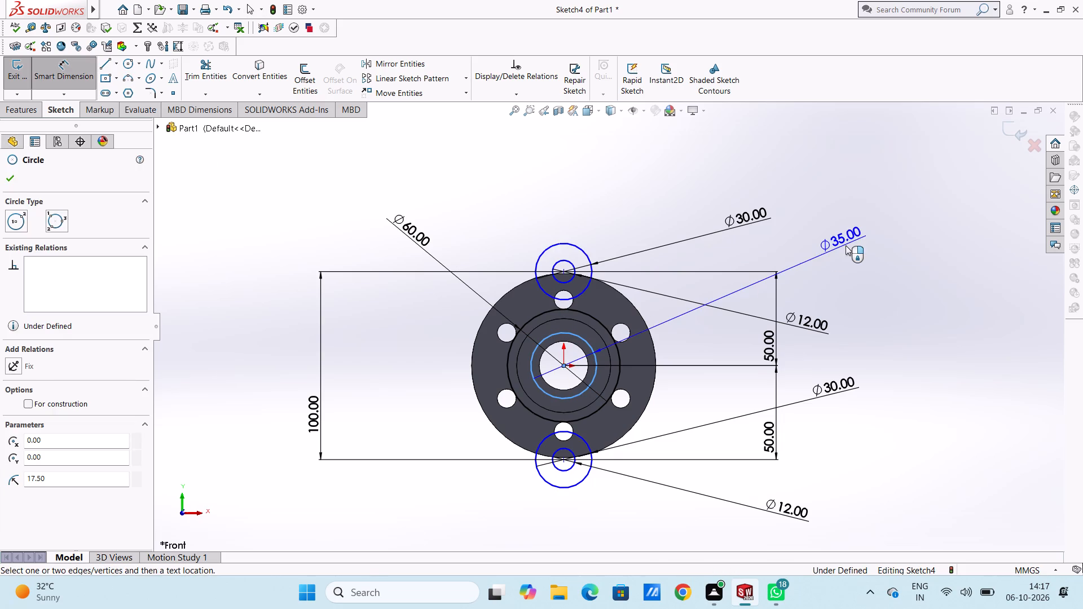
click(846, 245)
click(796, 223)
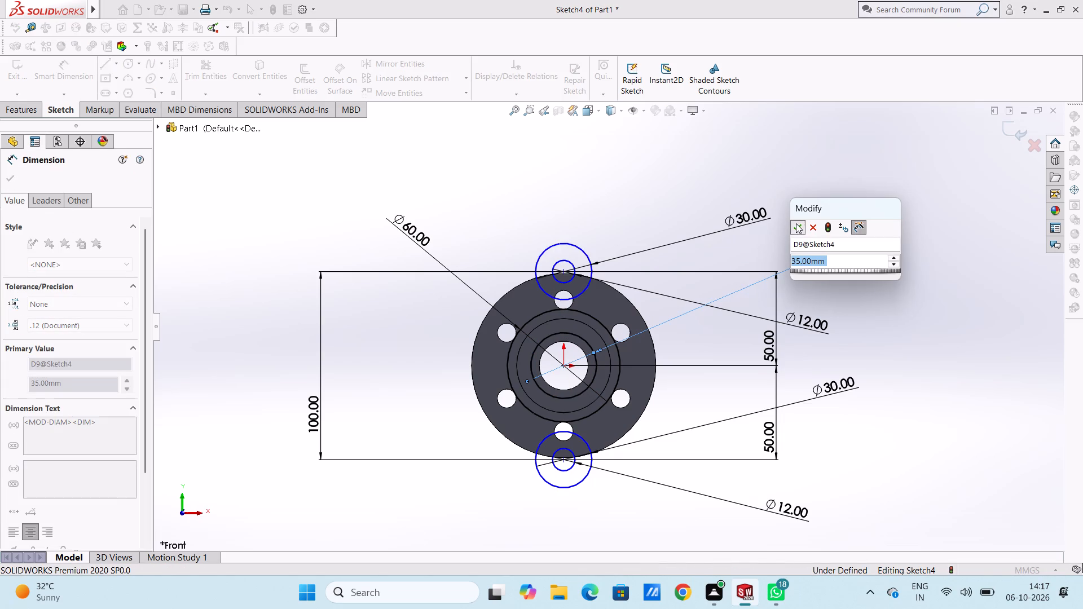
click(783, 199)
middle_drag(811, 215, 779, 248)
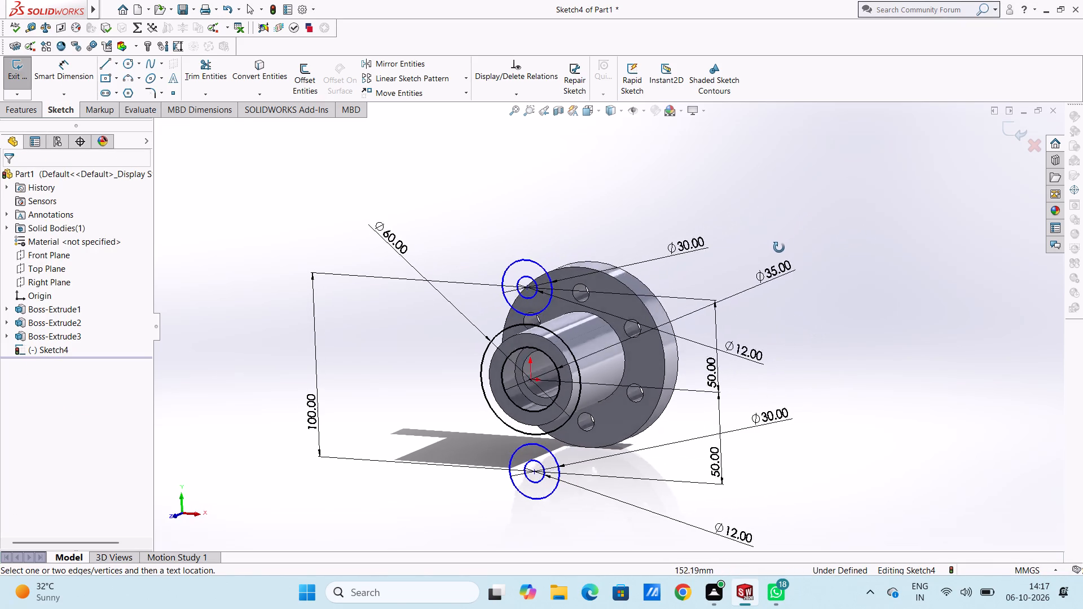
middle_drag(779, 248, 791, 240)
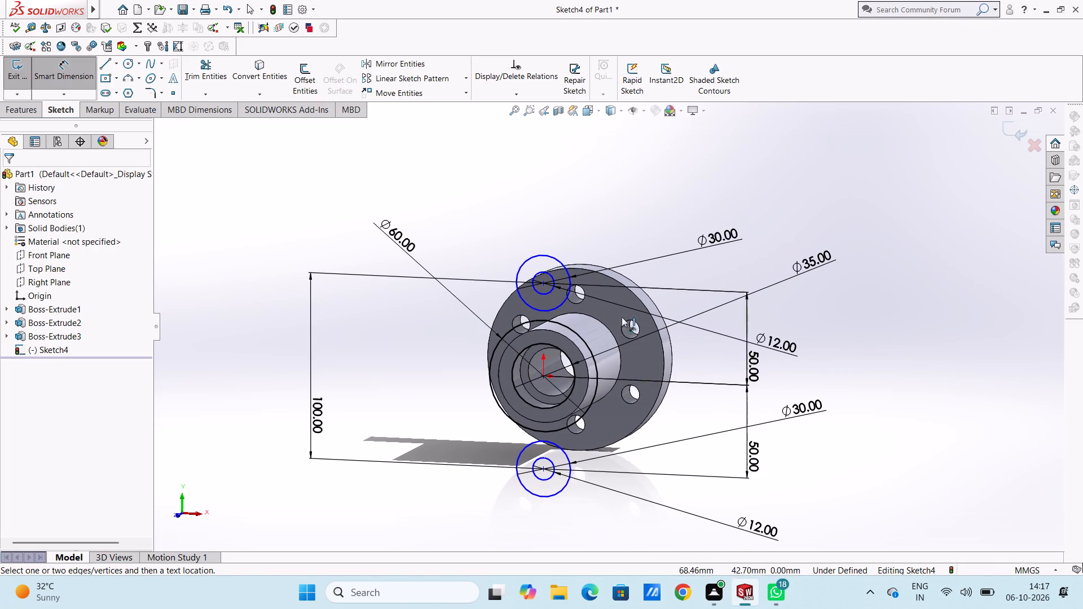
scroll(563, 356, down, 4)
scroll(527, 266, up, 2)
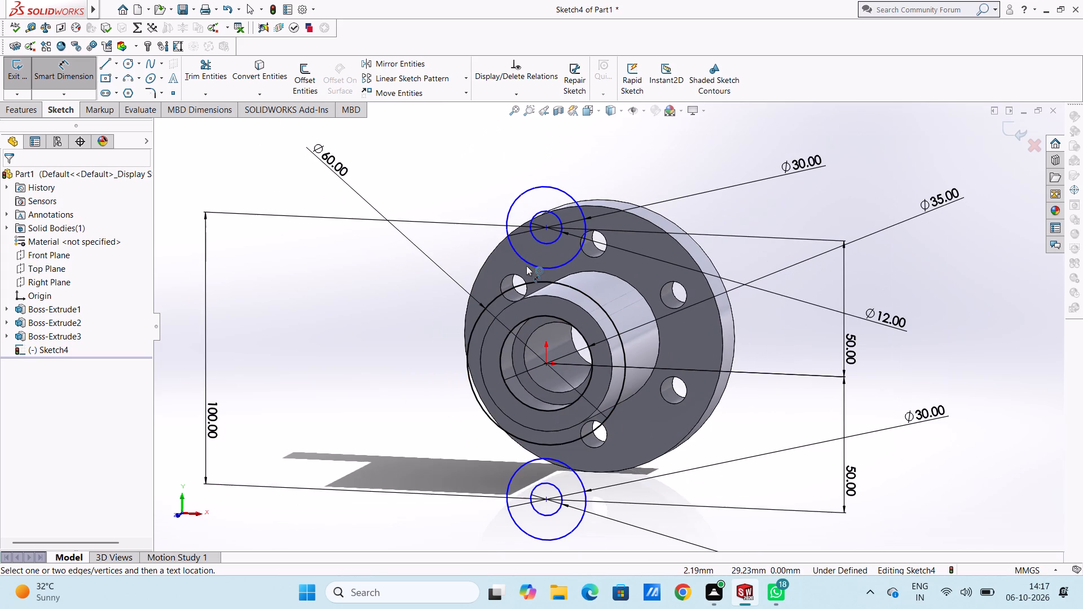
key(Escape)
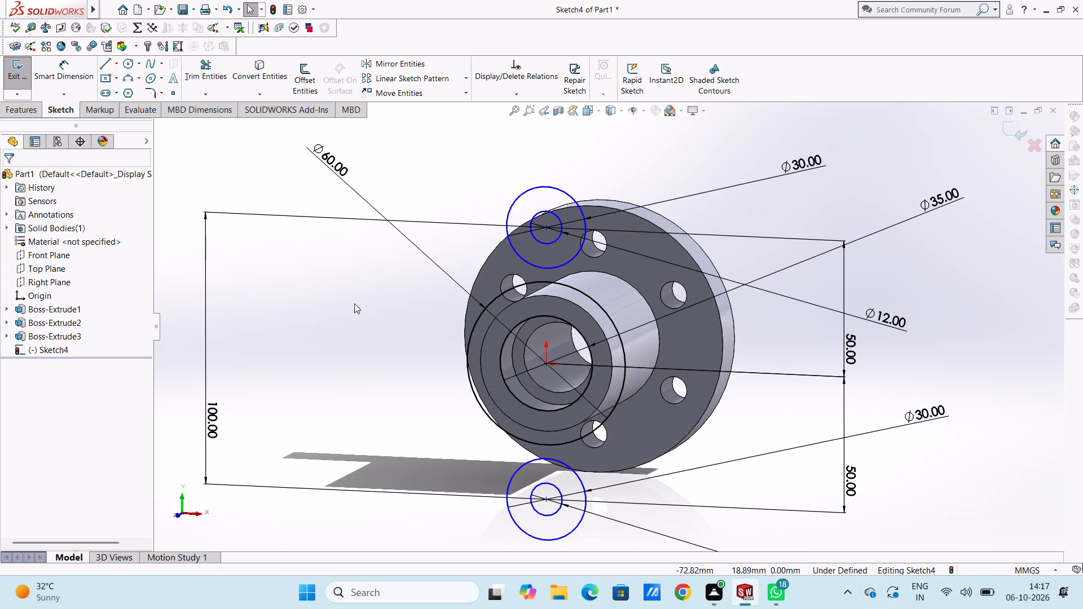
Sketch two lines about 47.7 mm long joining the 60 mm circle to both sides of the upper 30 mm circle, meeting it tangentially.
key(ctrl+1)
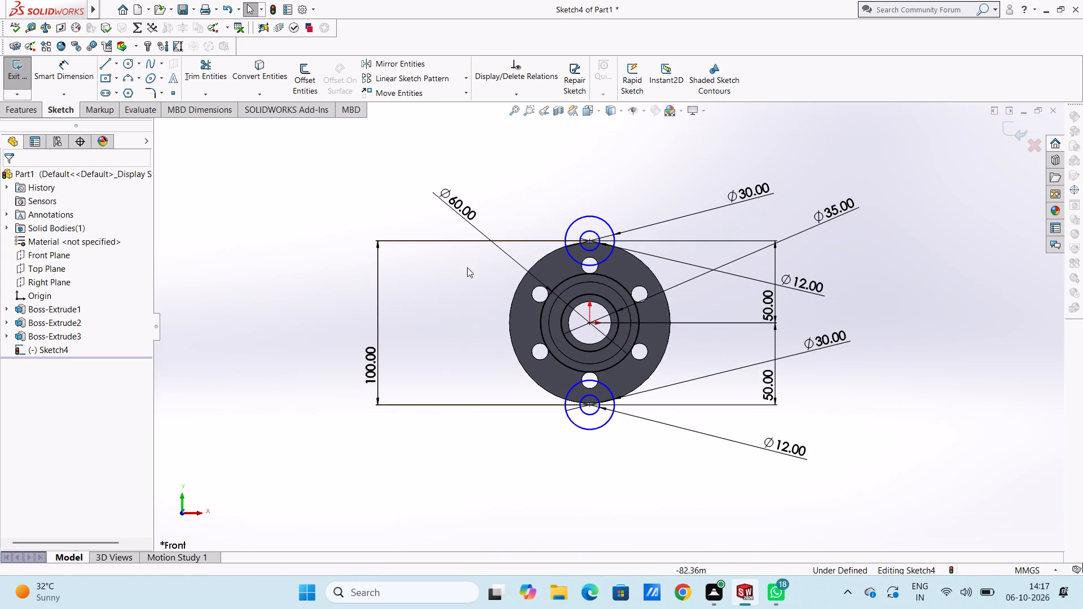
scroll(606, 274, down, 1)
scroll(641, 232, down, 3)
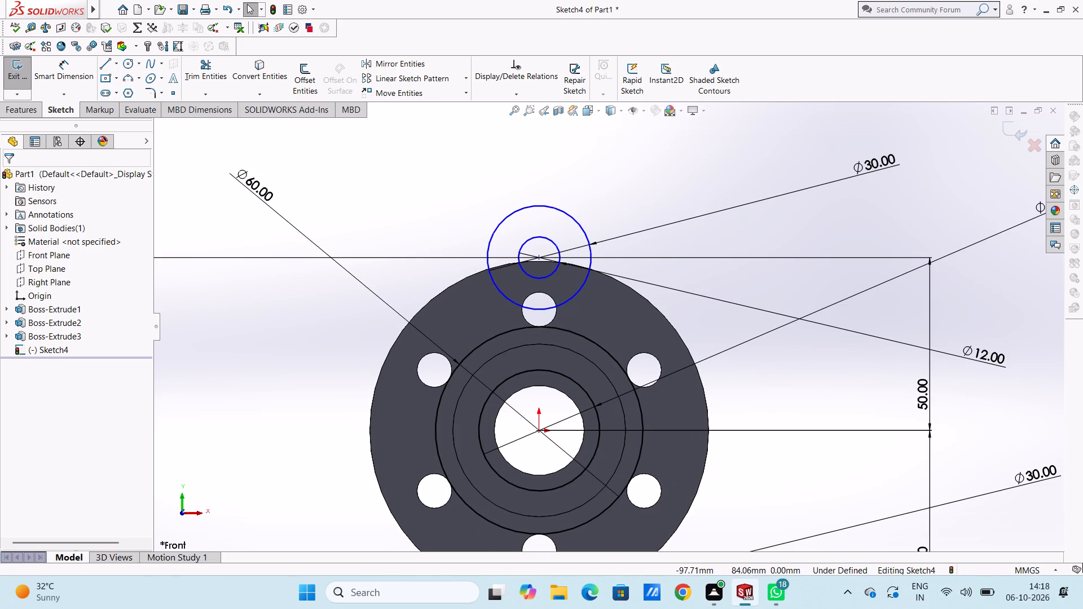
click(103, 64)
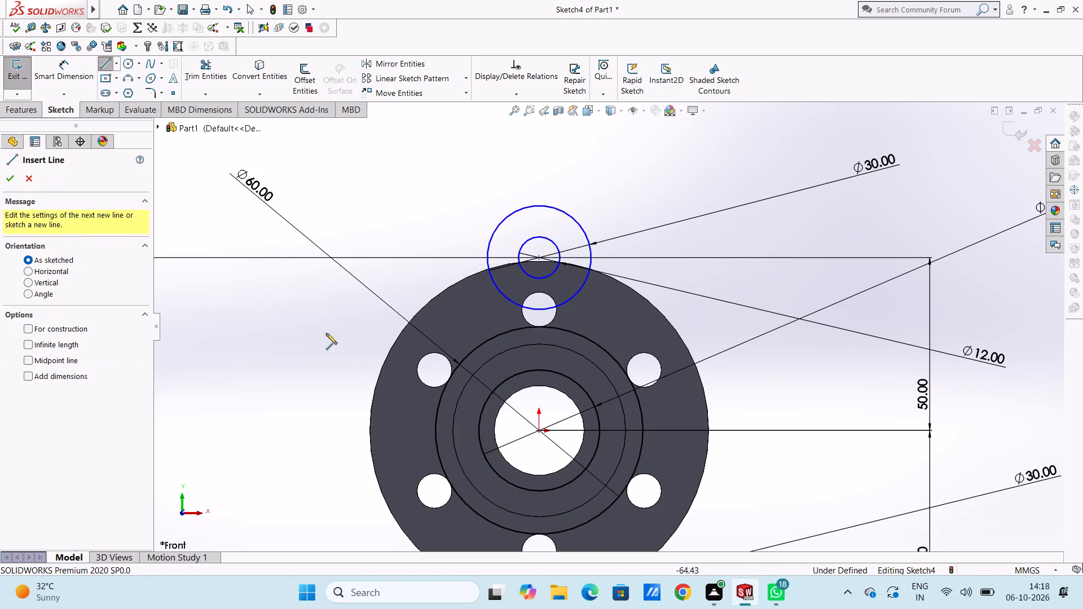
click(436, 418)
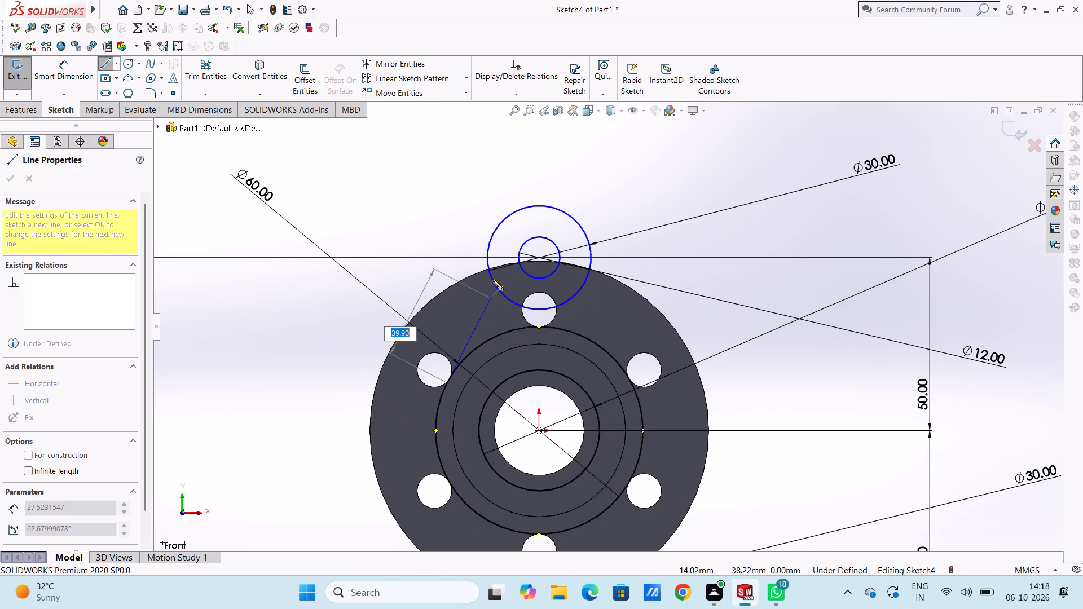
click(488, 243)
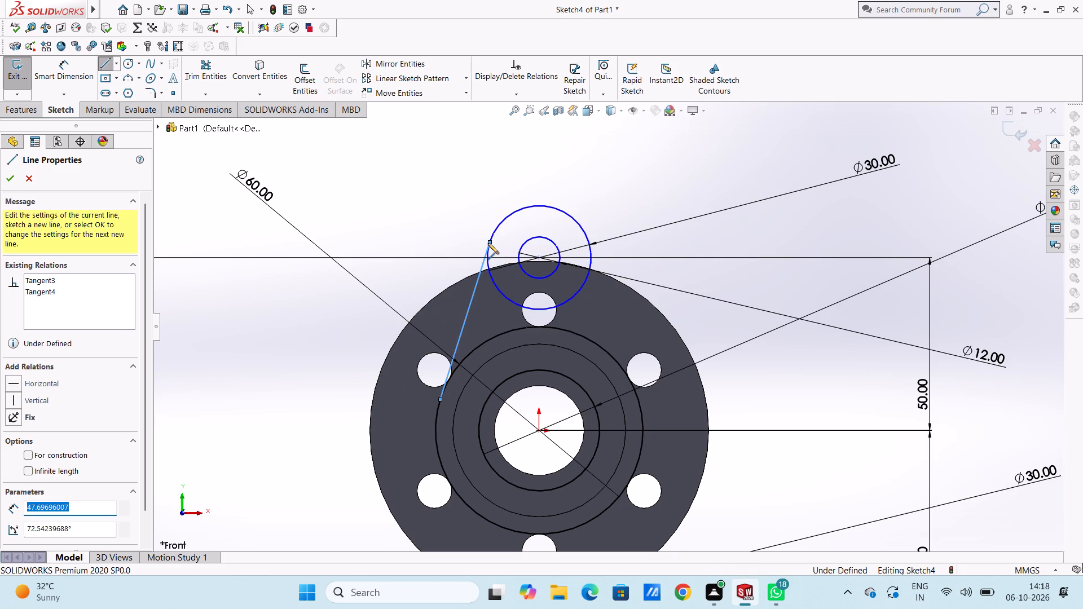
key(Escape)
key(Escape)
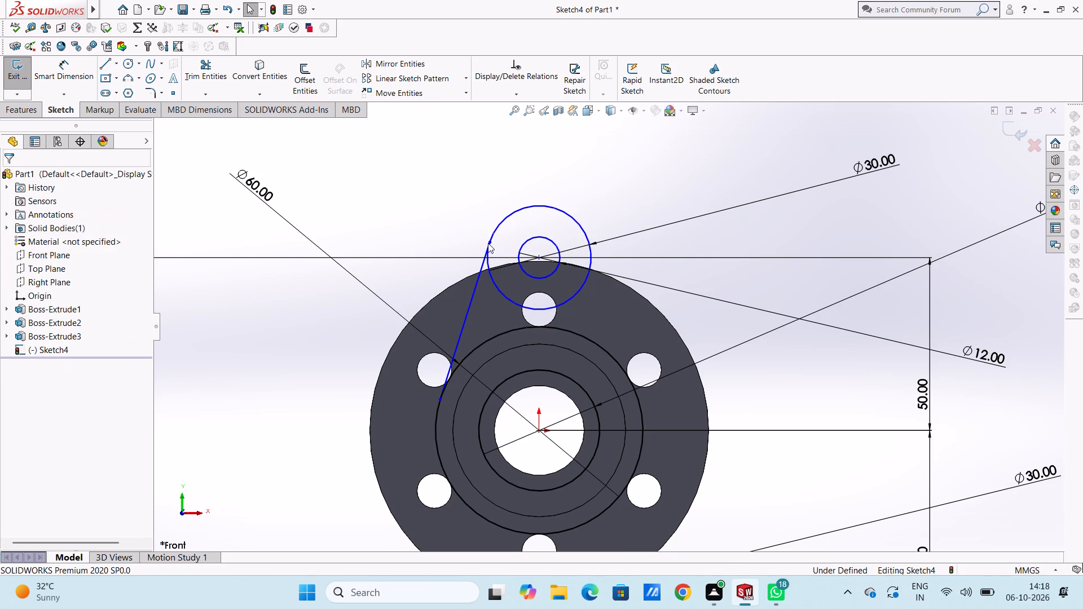
click(107, 68)
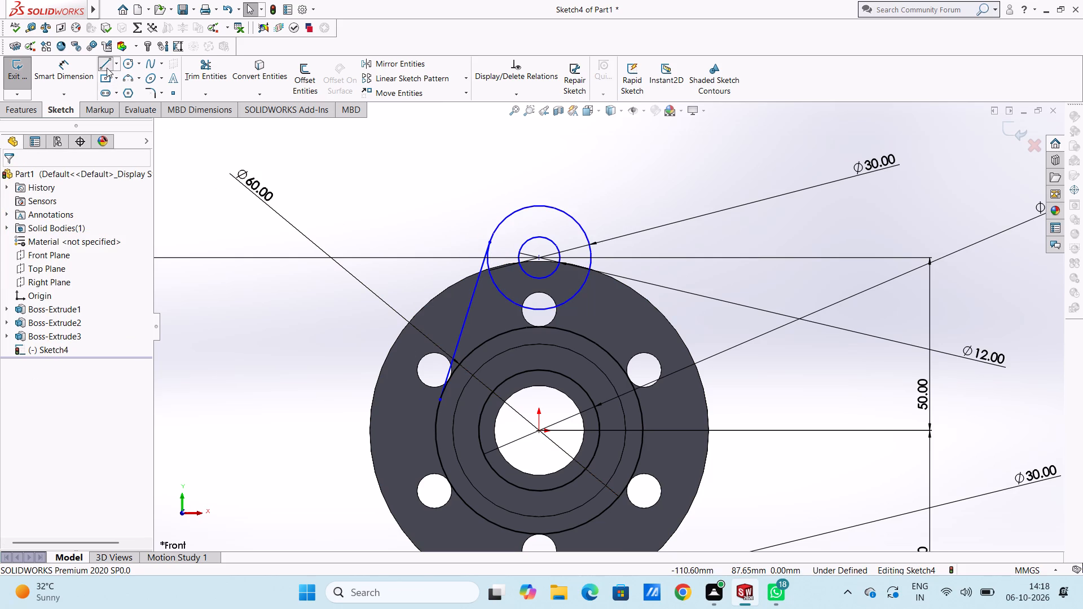
click(639, 399)
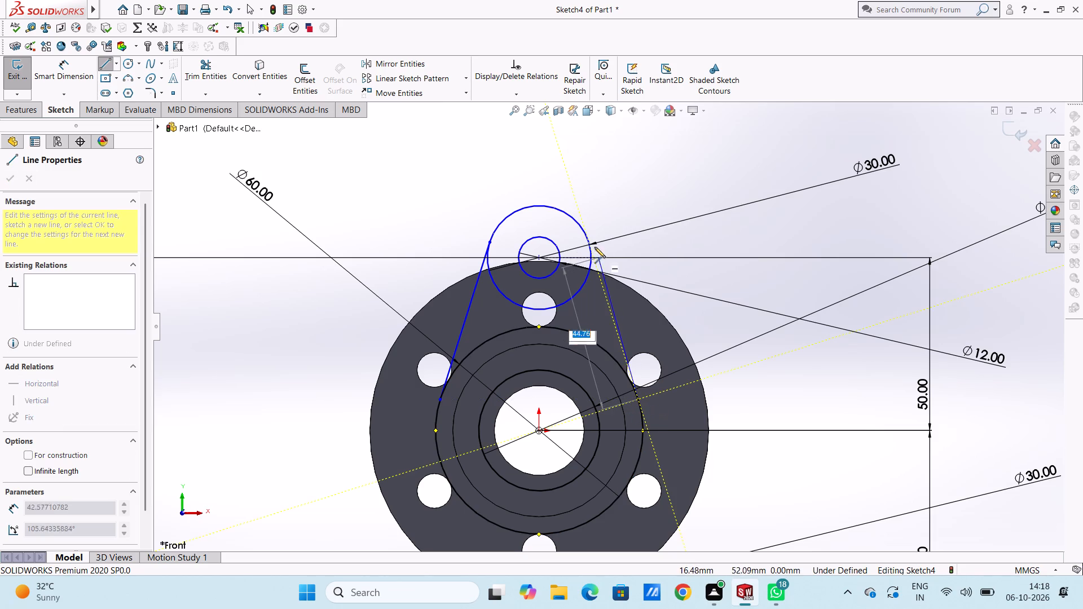
click(587, 239)
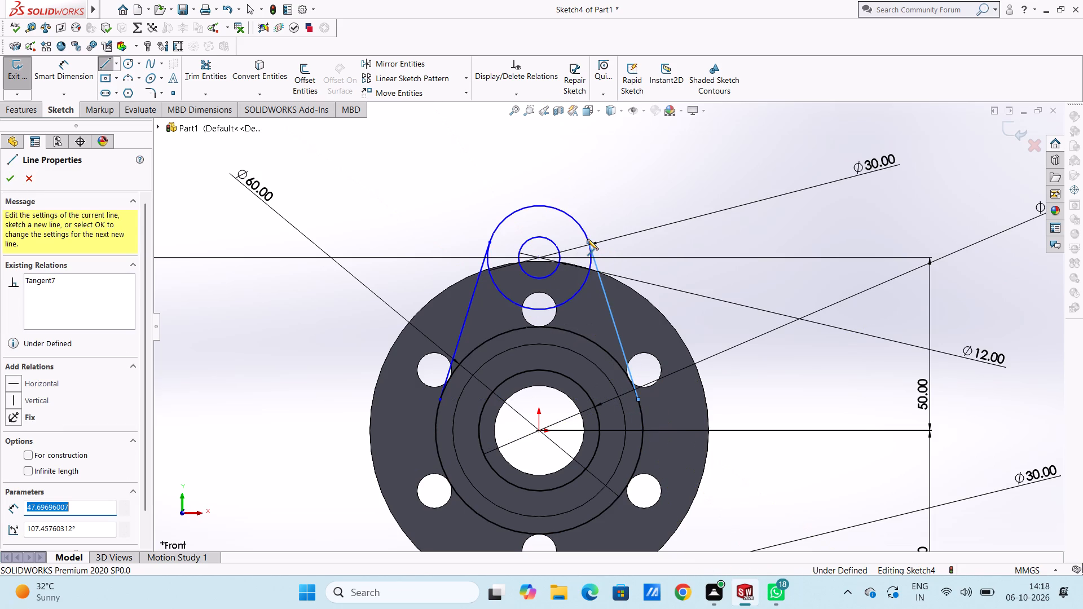
key(Escape)
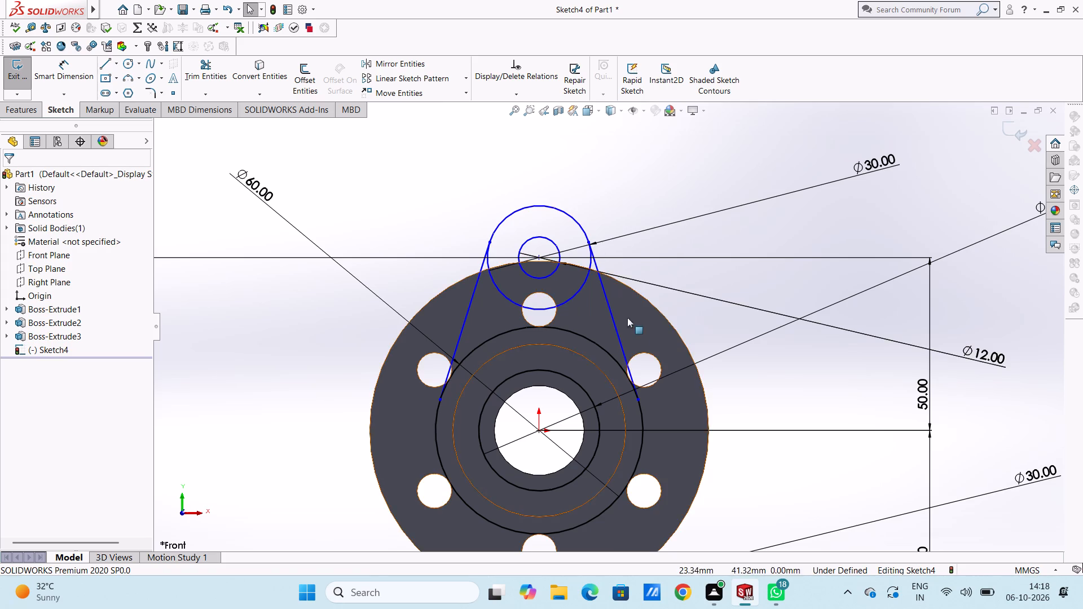
Sketch two lines about 47.7 mm long joining the 60 mm circle to both sides of the lower 30 mm circle, meeting it tangentially.
scroll(624, 360, up, 3)
scroll(602, 462, down, 3)
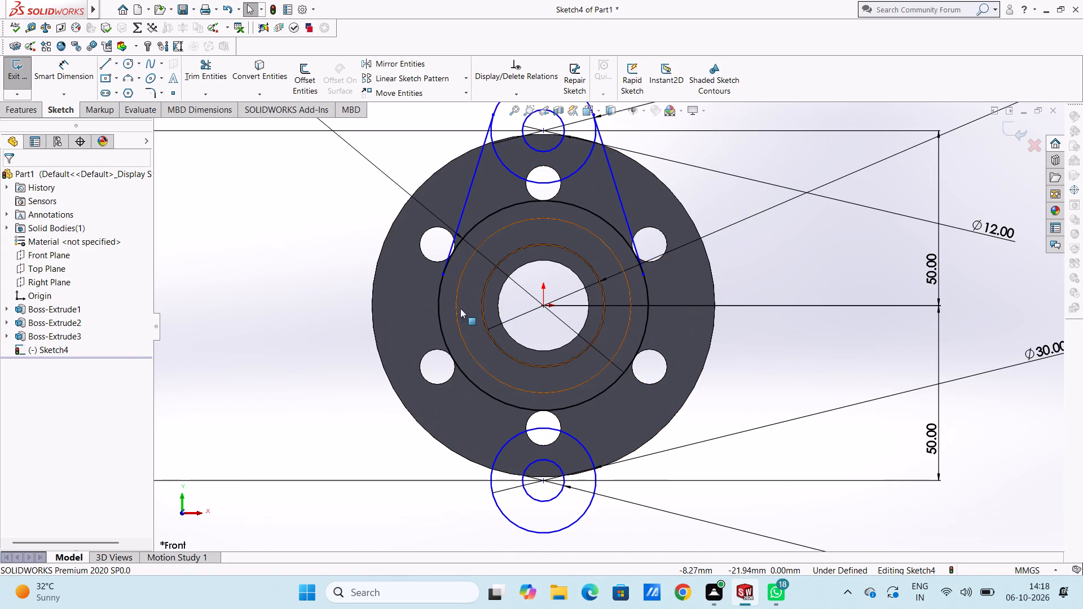
click(104, 67)
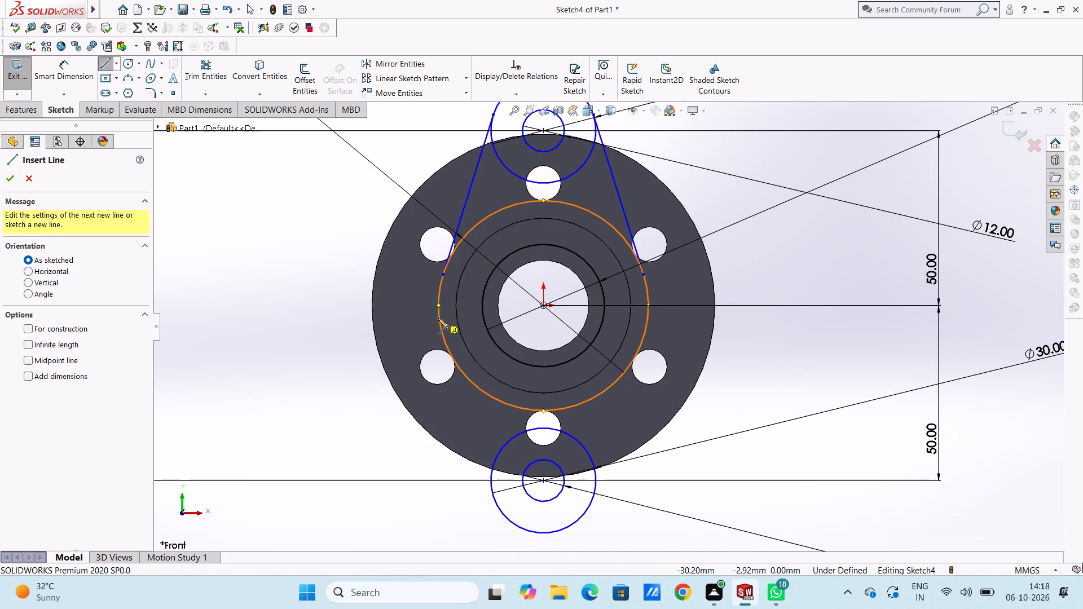
click(442, 339)
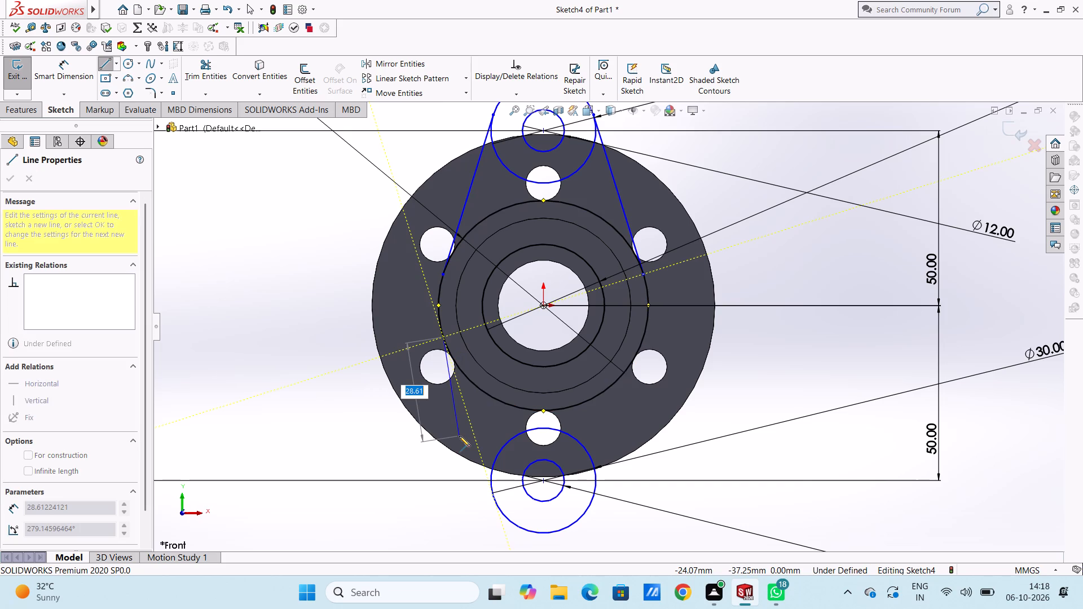
click(493, 497)
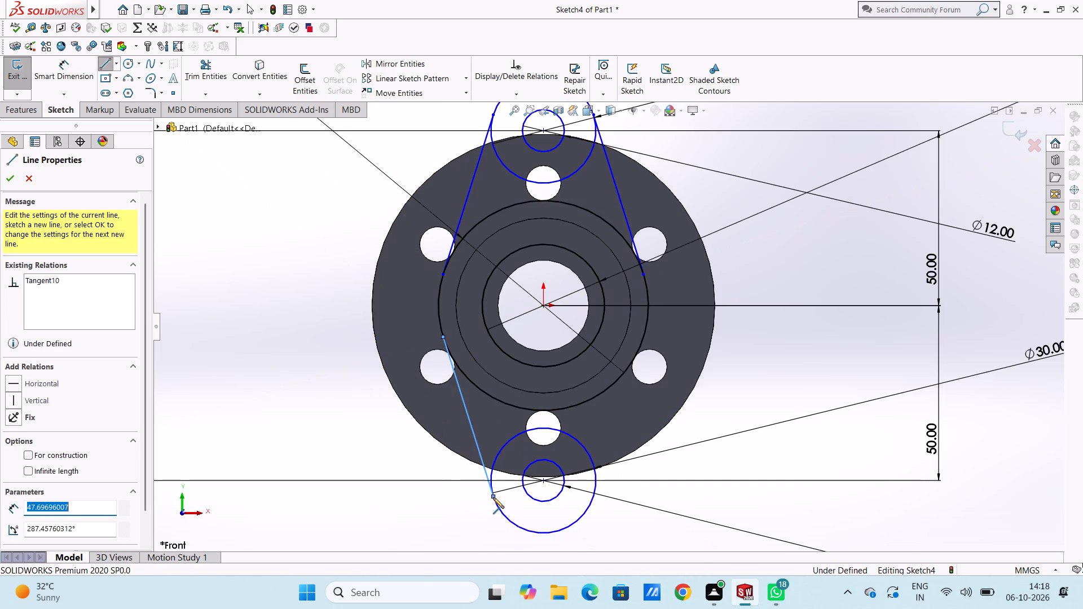
key(Escape)
key(Escape)
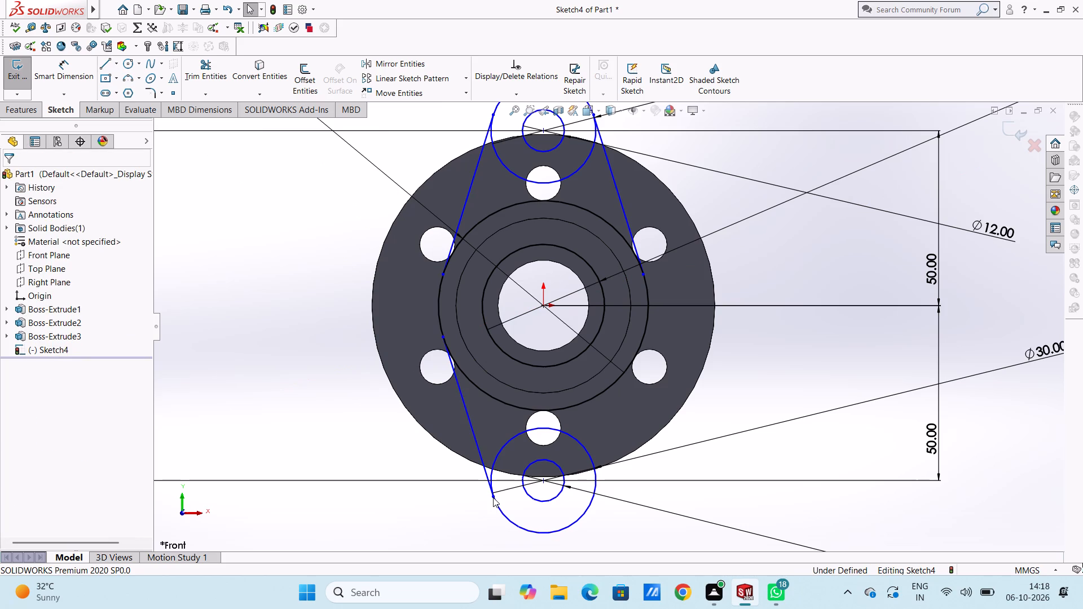
click(106, 66)
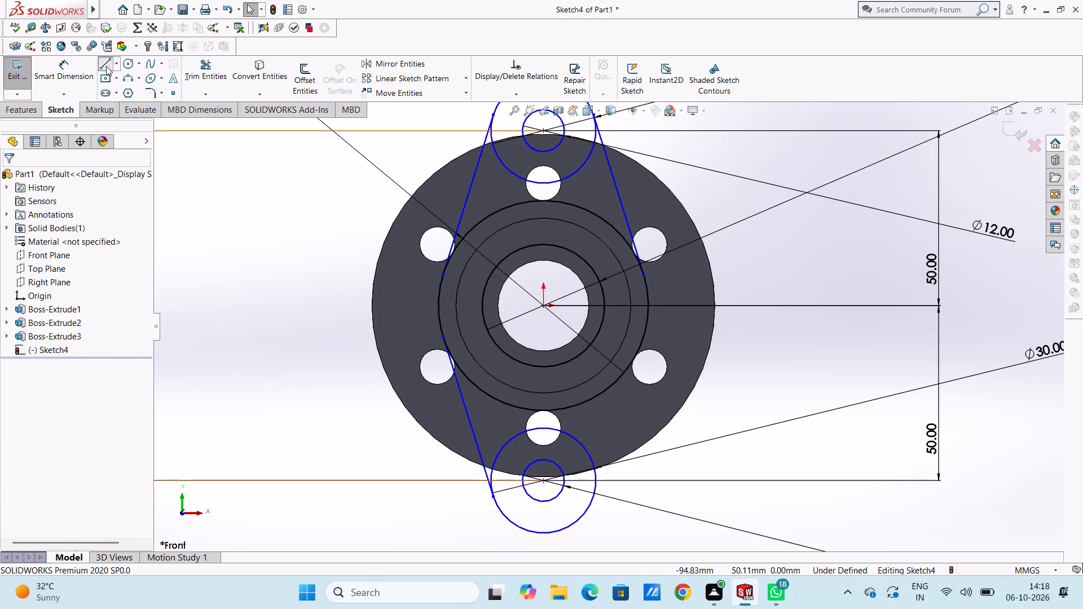
click(645, 328)
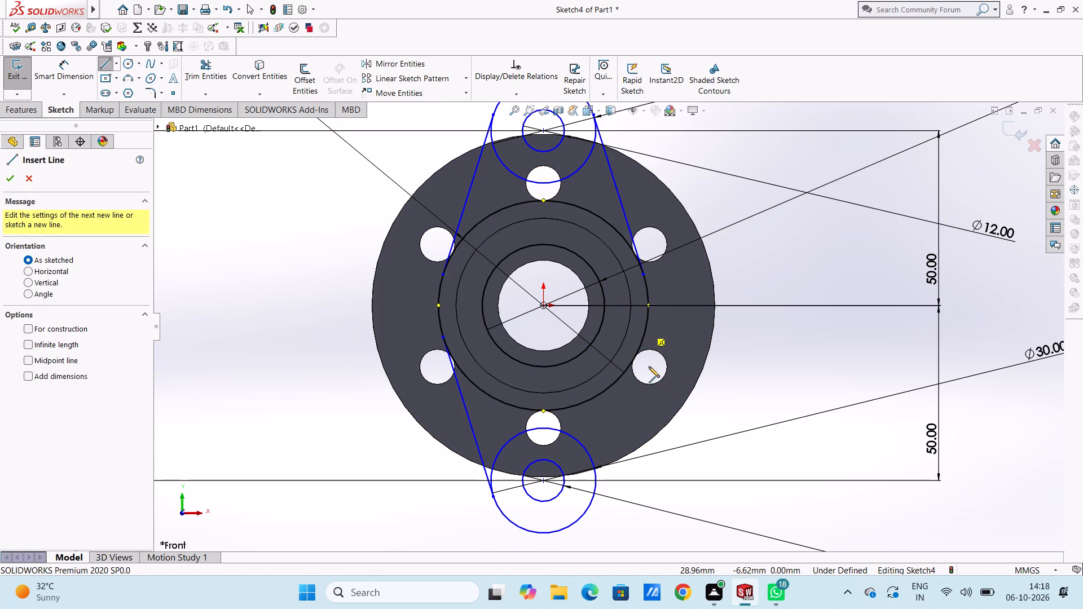
click(594, 497)
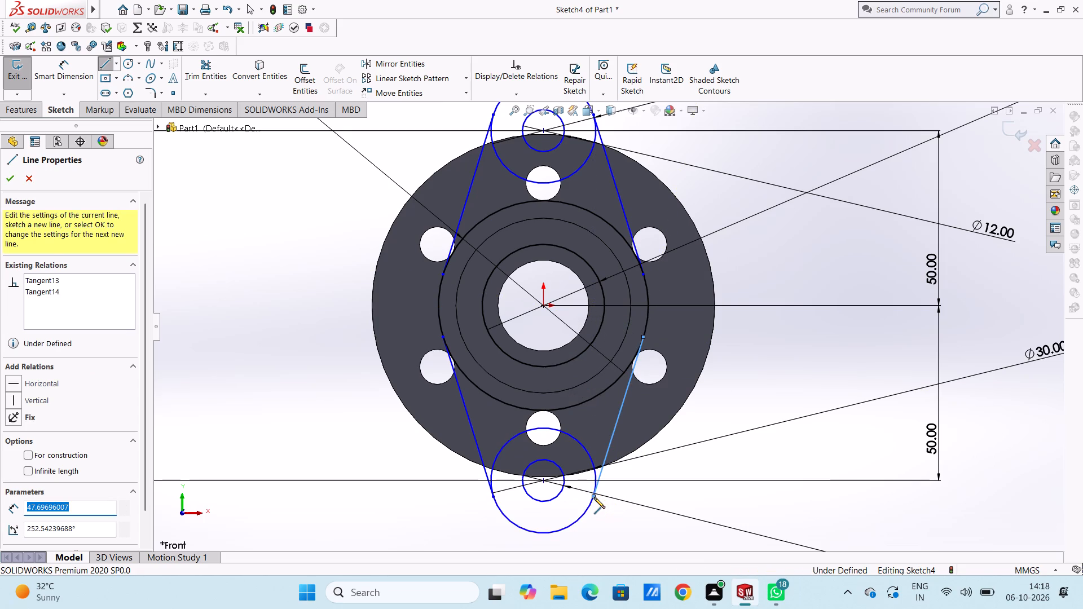
key(Escape)
key(Escape)
key(Escape)
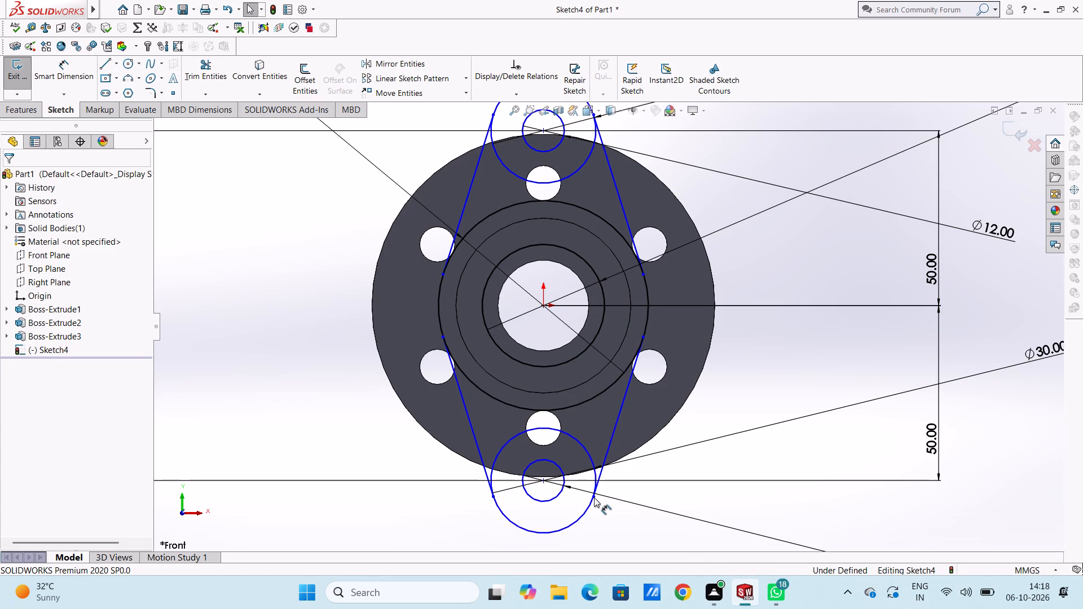
Add a tangent relation between the upper-right connecting line and the 60 mm circle.
scroll(534, 504, up, 2)
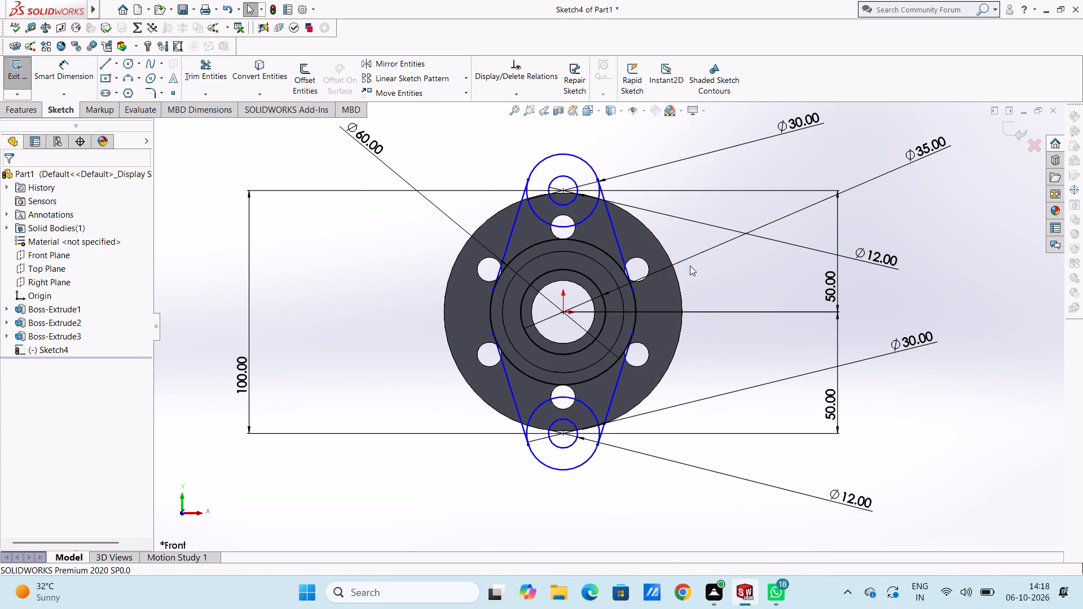
scroll(667, 229, down, 1)
scroll(644, 196, up, 2)
scroll(629, 196, down, 3)
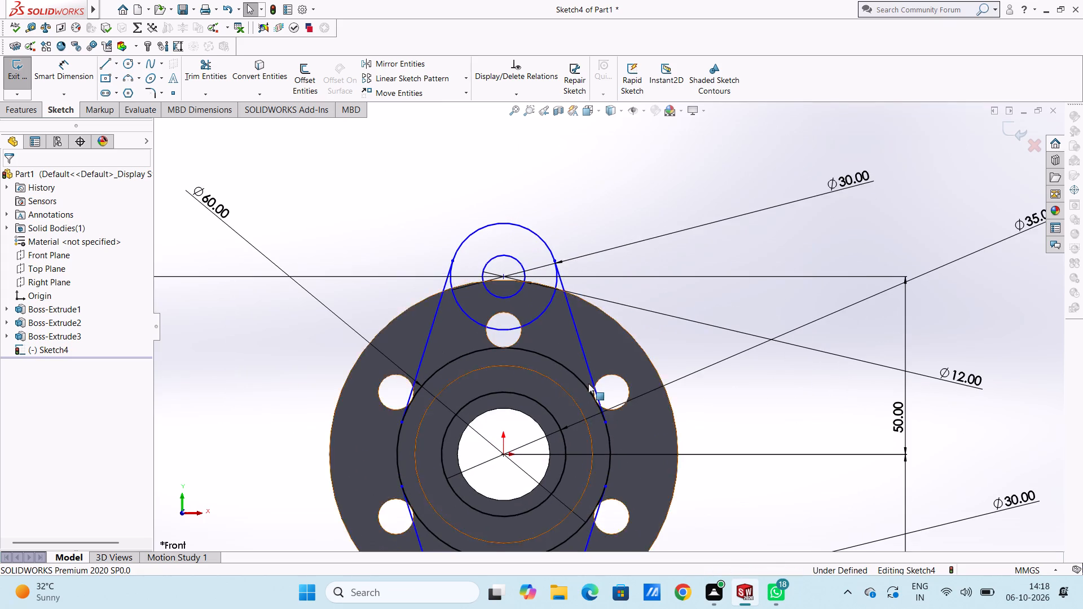
scroll(588, 383, up, 2)
scroll(581, 407, down, 2)
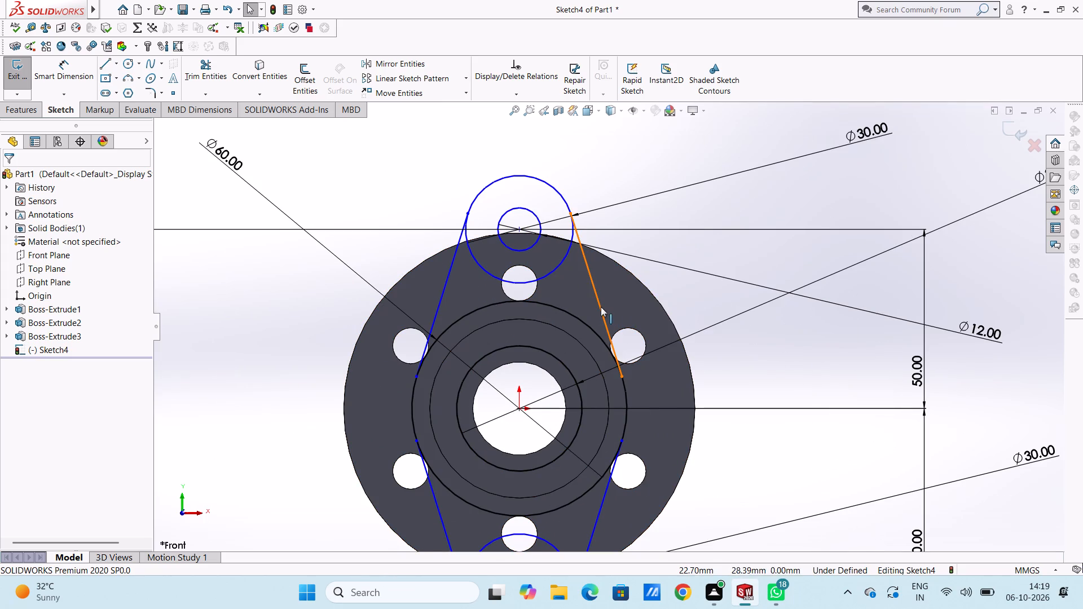
click(601, 307)
ctrl+click(587, 325)
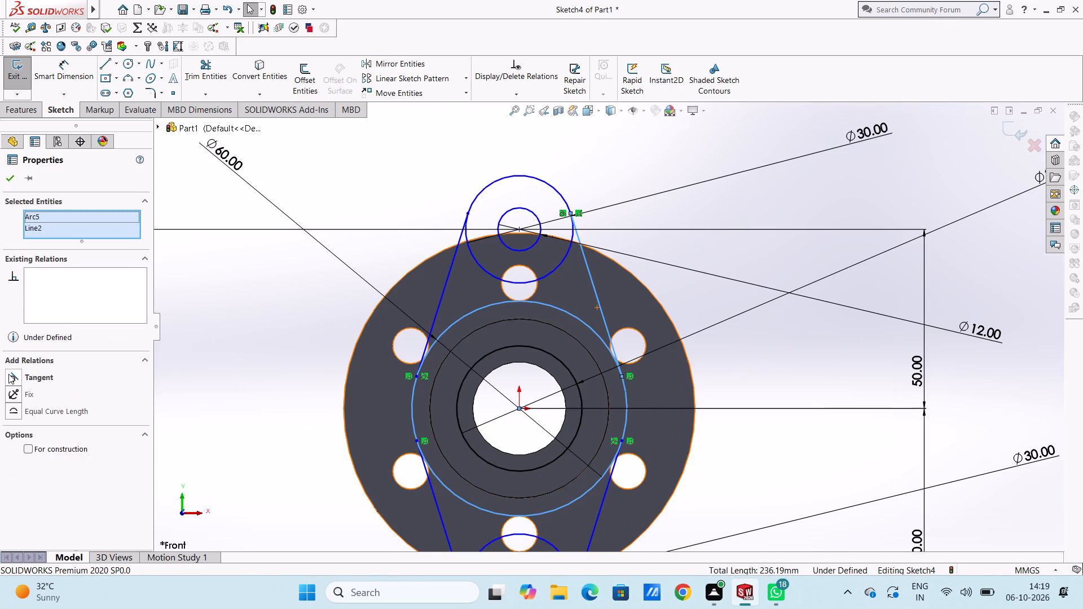
click(8, 374)
click(224, 320)
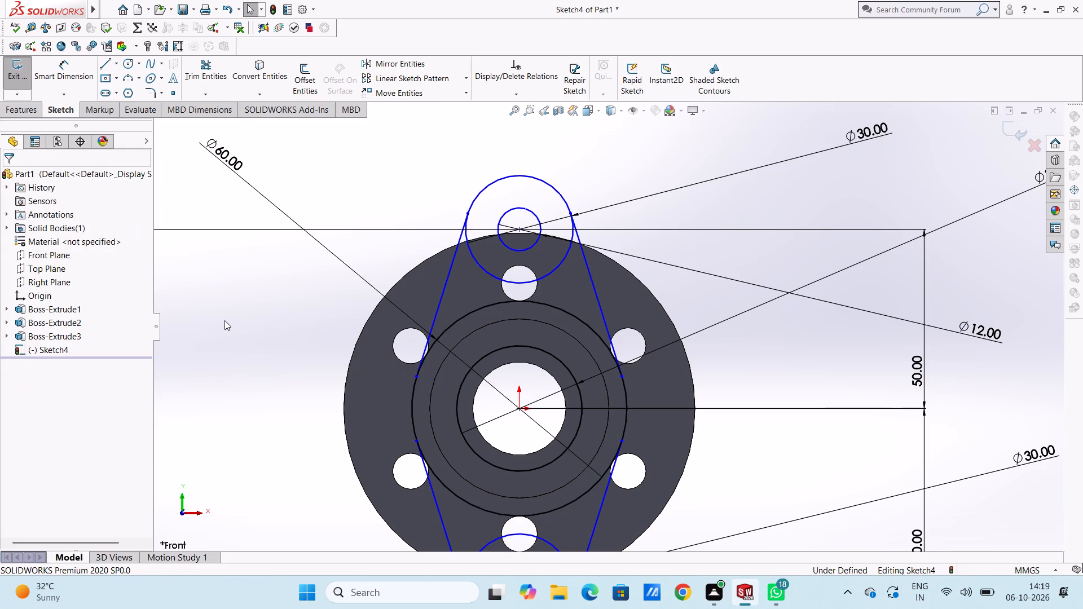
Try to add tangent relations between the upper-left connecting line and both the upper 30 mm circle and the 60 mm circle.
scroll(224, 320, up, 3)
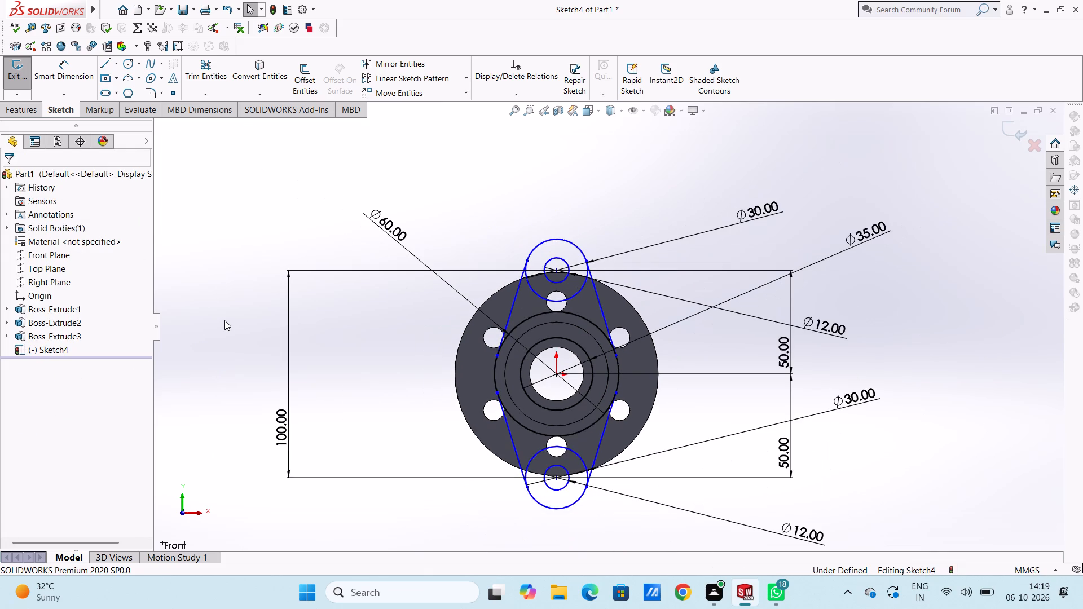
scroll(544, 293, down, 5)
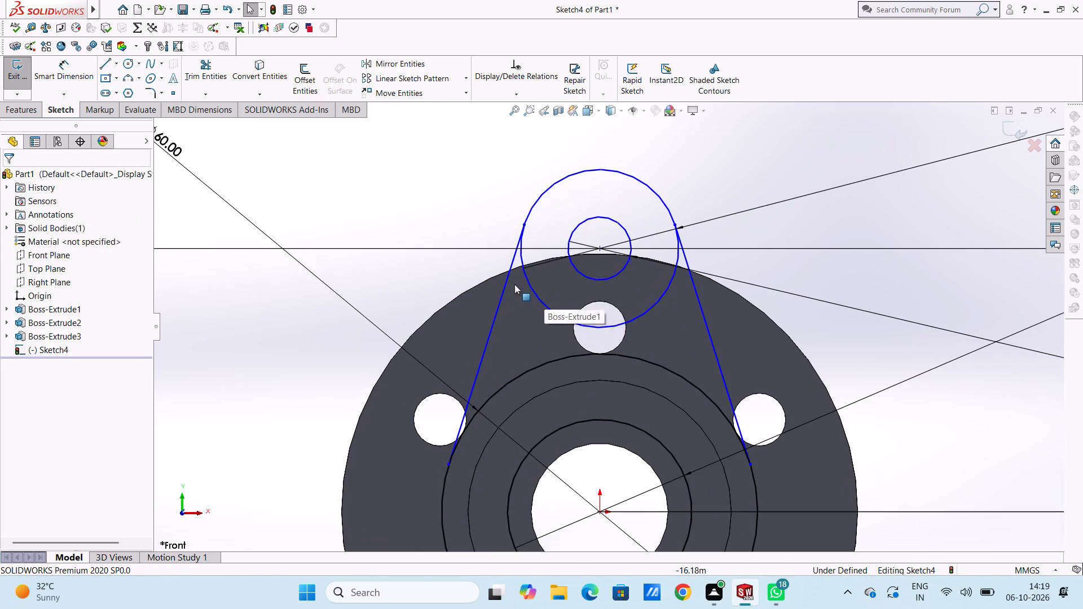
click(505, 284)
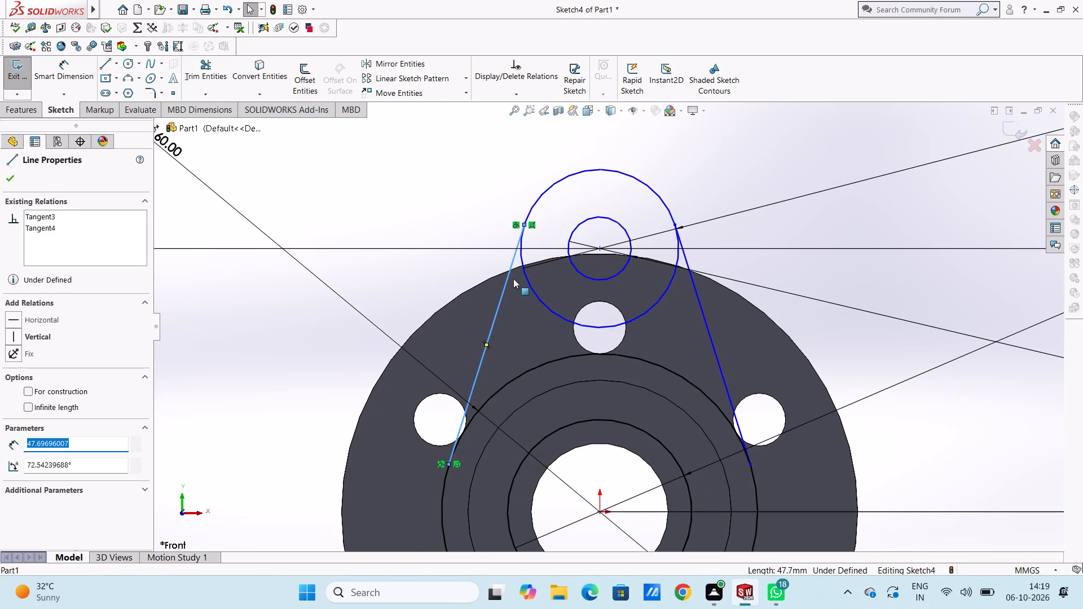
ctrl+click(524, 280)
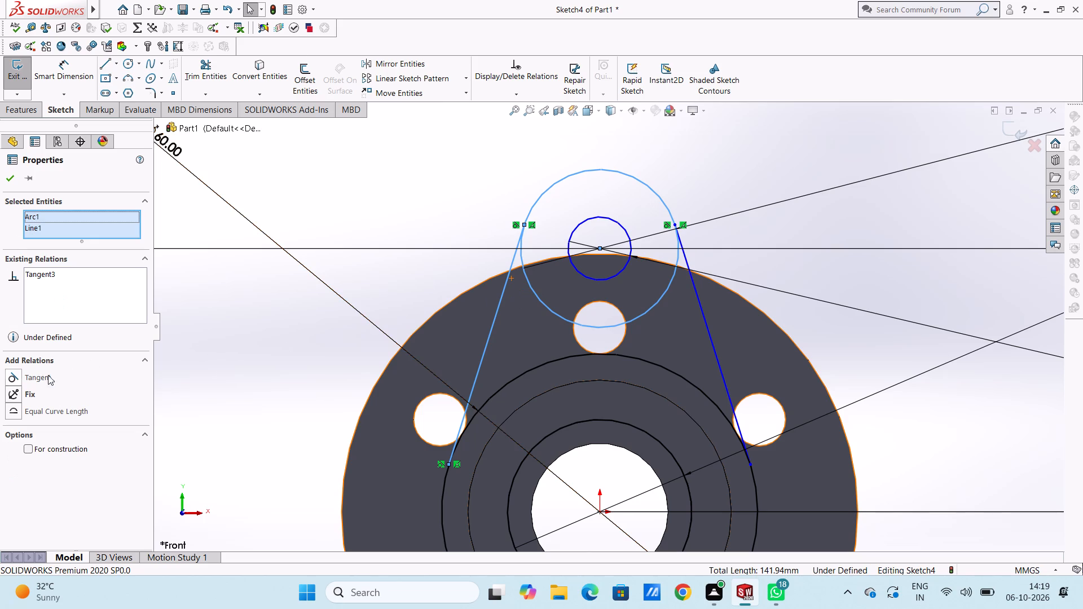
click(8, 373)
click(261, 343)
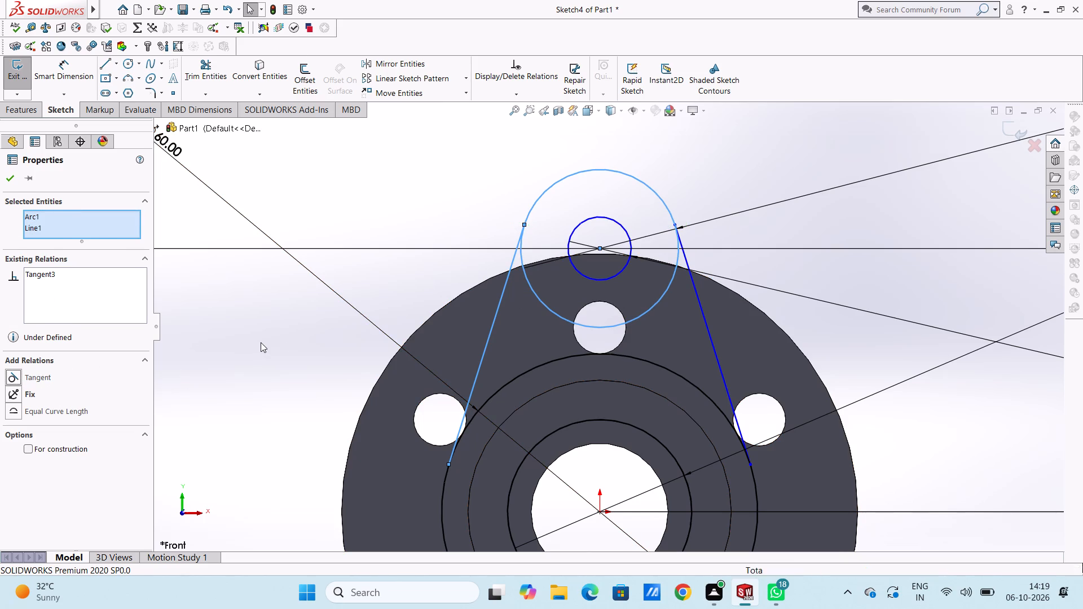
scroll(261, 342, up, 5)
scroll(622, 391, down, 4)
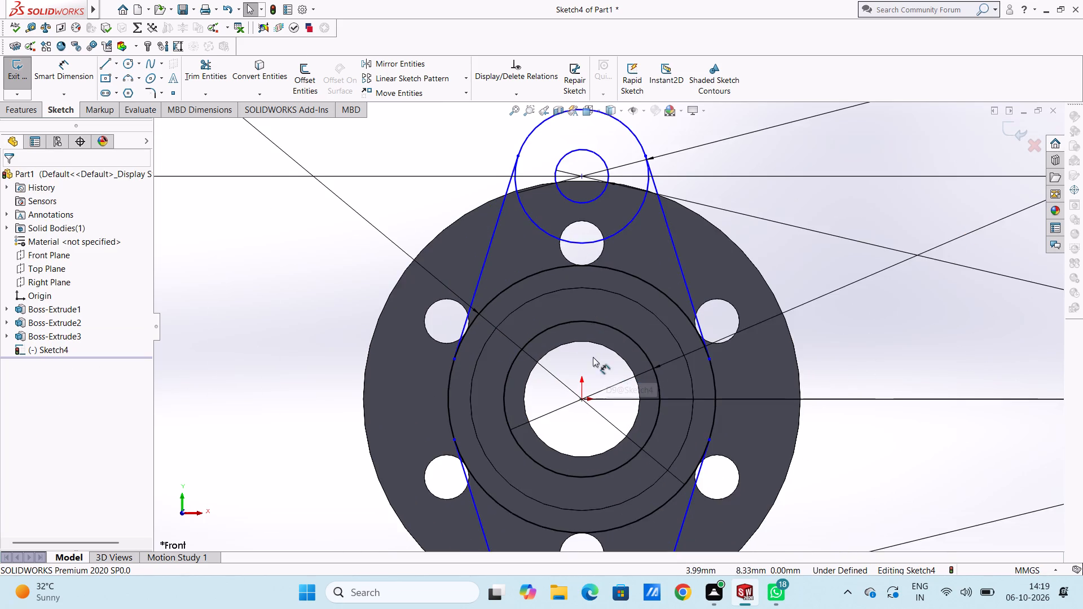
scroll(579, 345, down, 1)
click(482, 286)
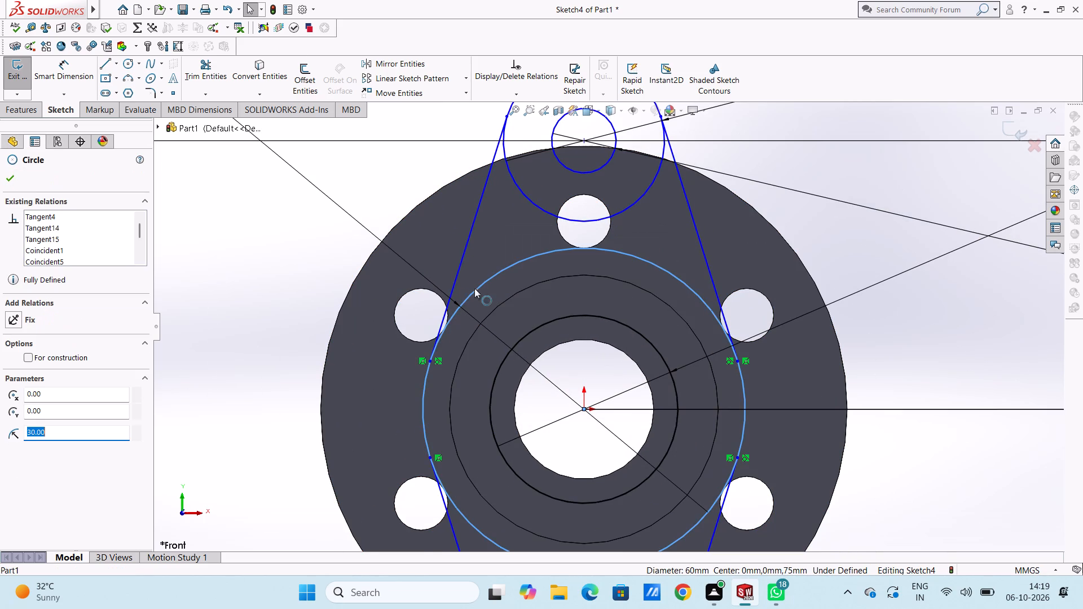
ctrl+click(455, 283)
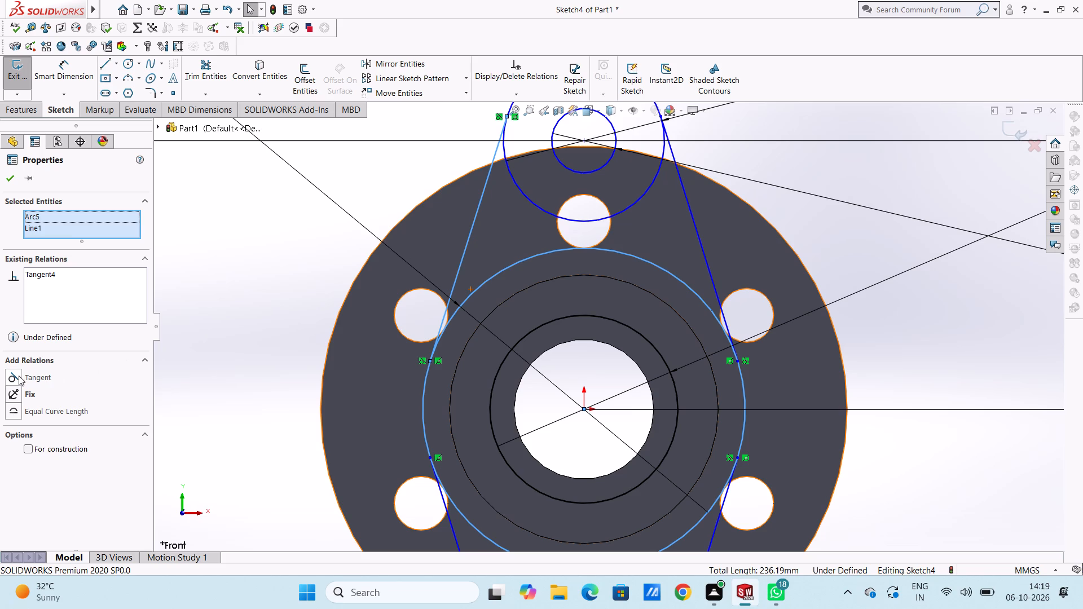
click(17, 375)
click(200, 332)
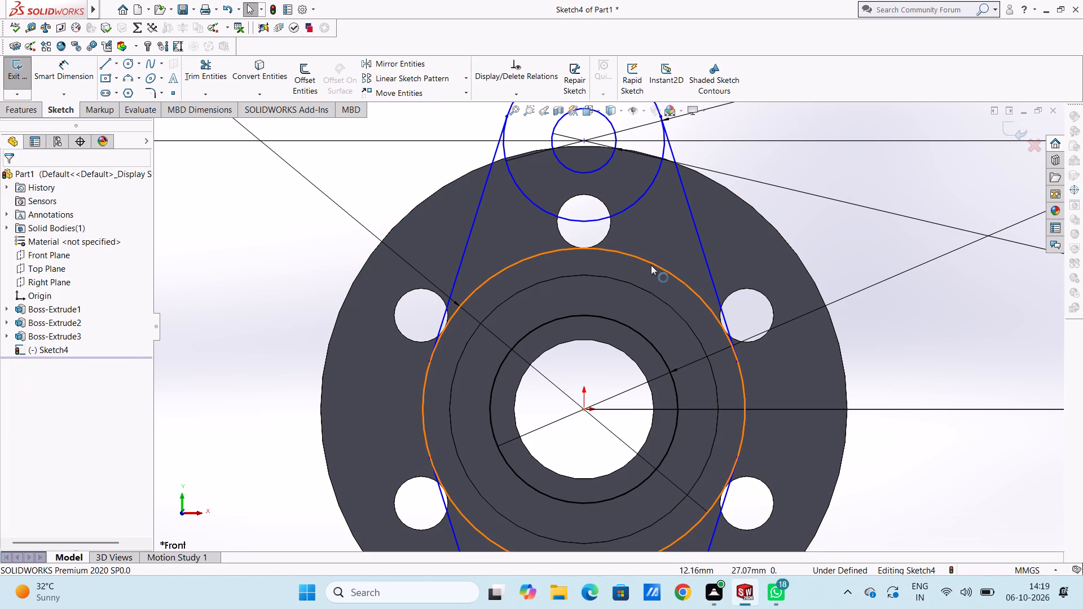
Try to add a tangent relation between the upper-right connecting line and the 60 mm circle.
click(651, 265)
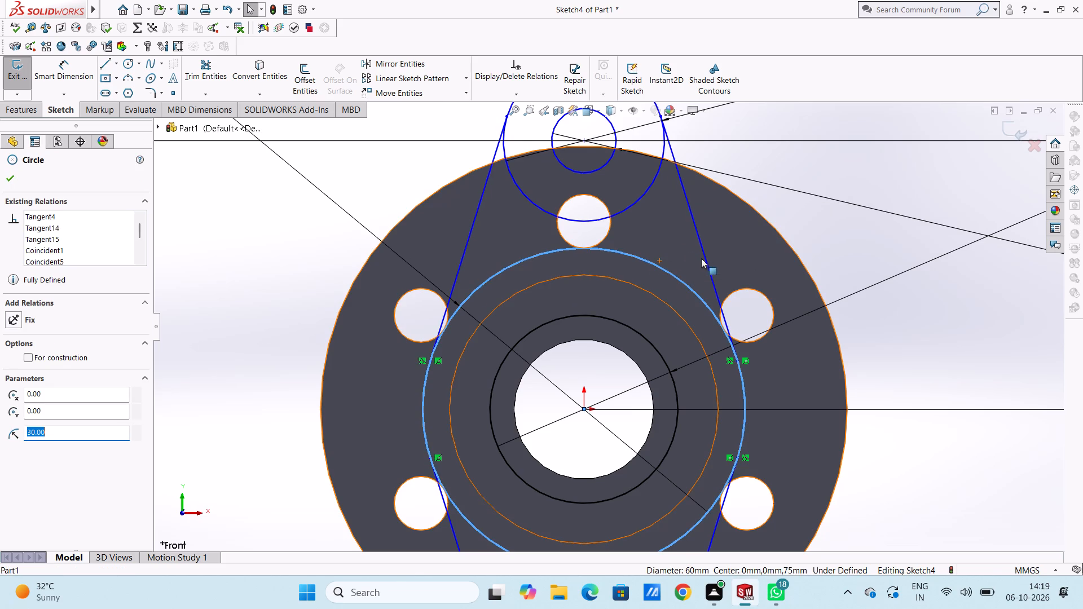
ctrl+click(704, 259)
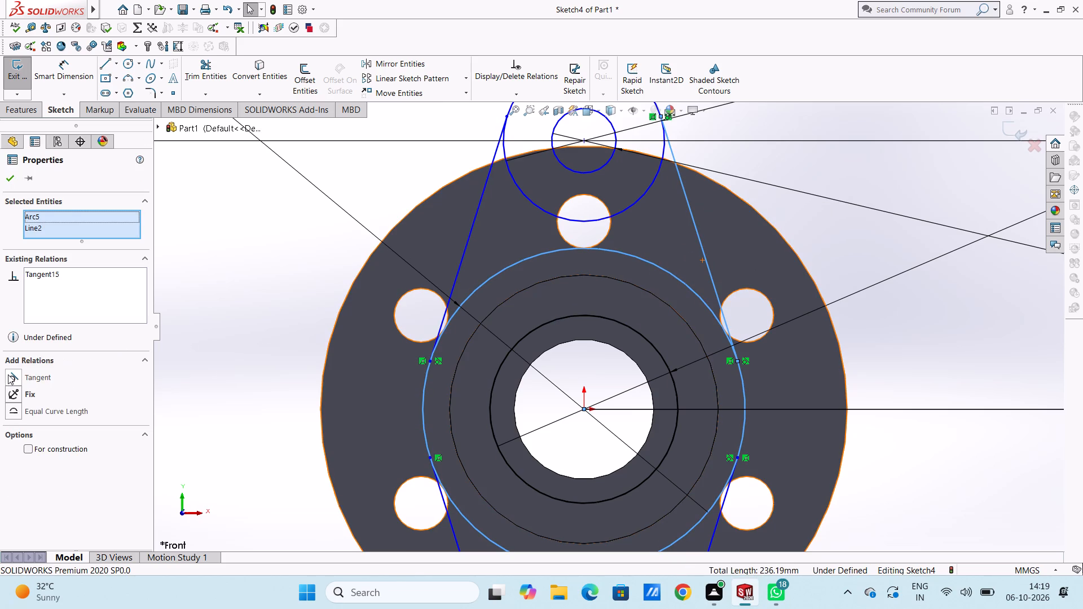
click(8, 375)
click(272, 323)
Add a tangent relation between the lower-left connecting line and the 60 mm circle.
scroll(301, 337, down, 1)
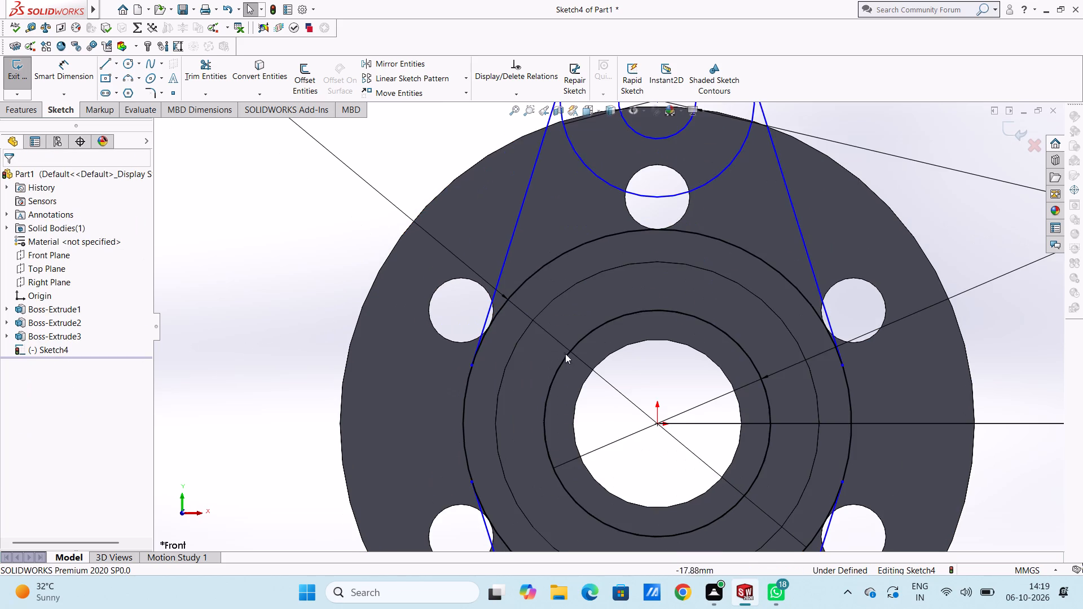
scroll(573, 354, up, 5)
scroll(728, 419, down, 2)
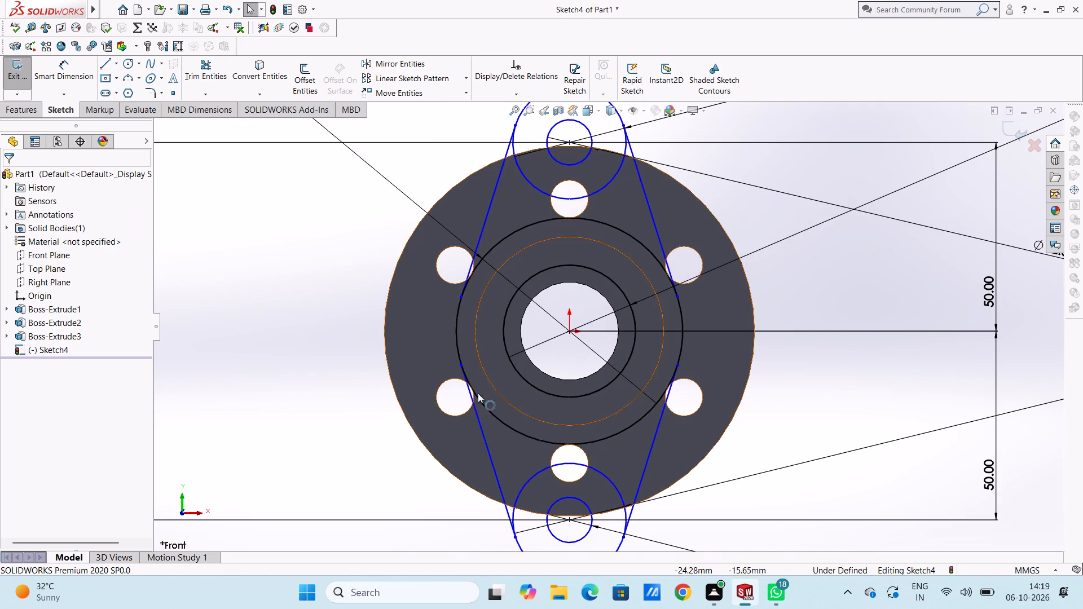
click(474, 407)
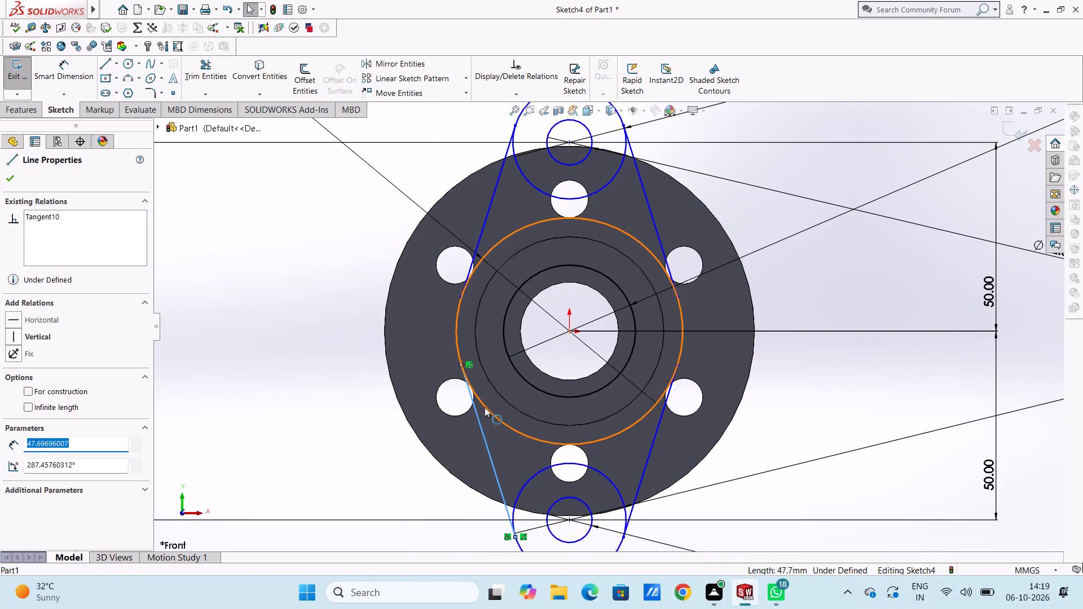
ctrl+click(485, 407)
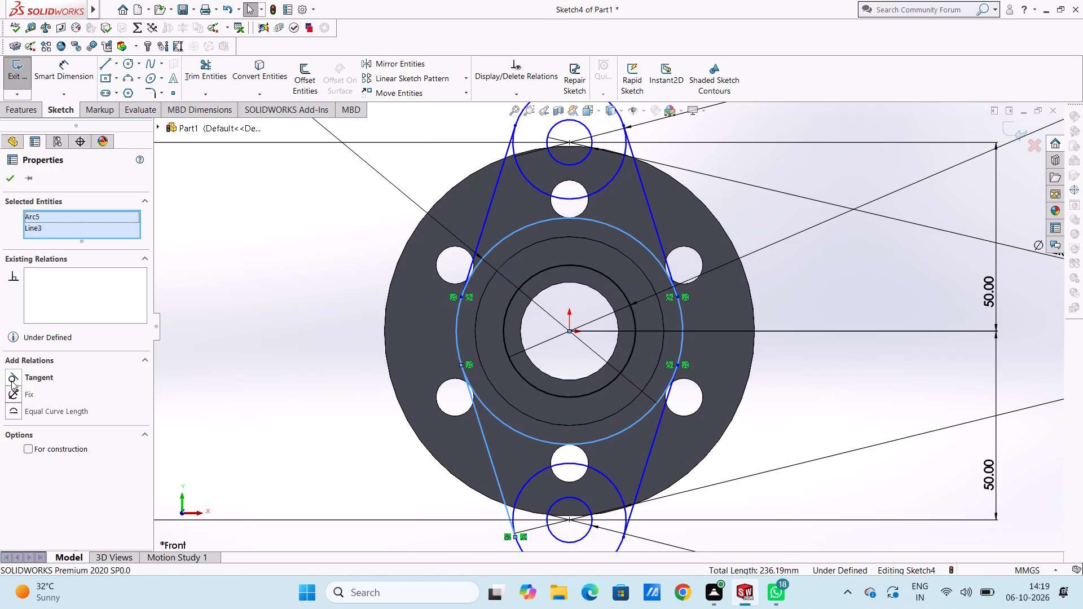
click(13, 373)
click(242, 405)
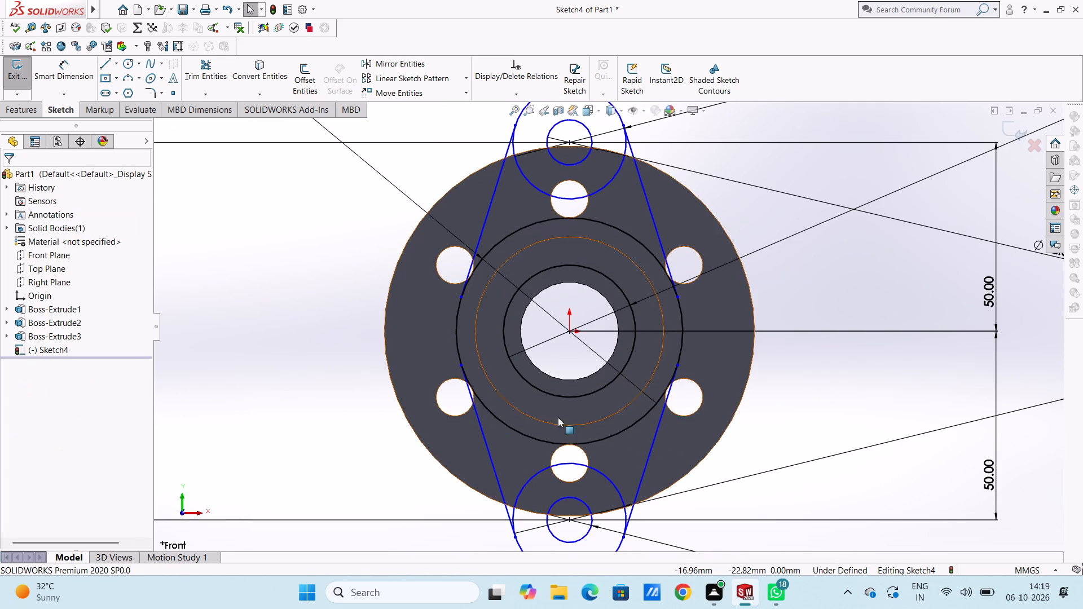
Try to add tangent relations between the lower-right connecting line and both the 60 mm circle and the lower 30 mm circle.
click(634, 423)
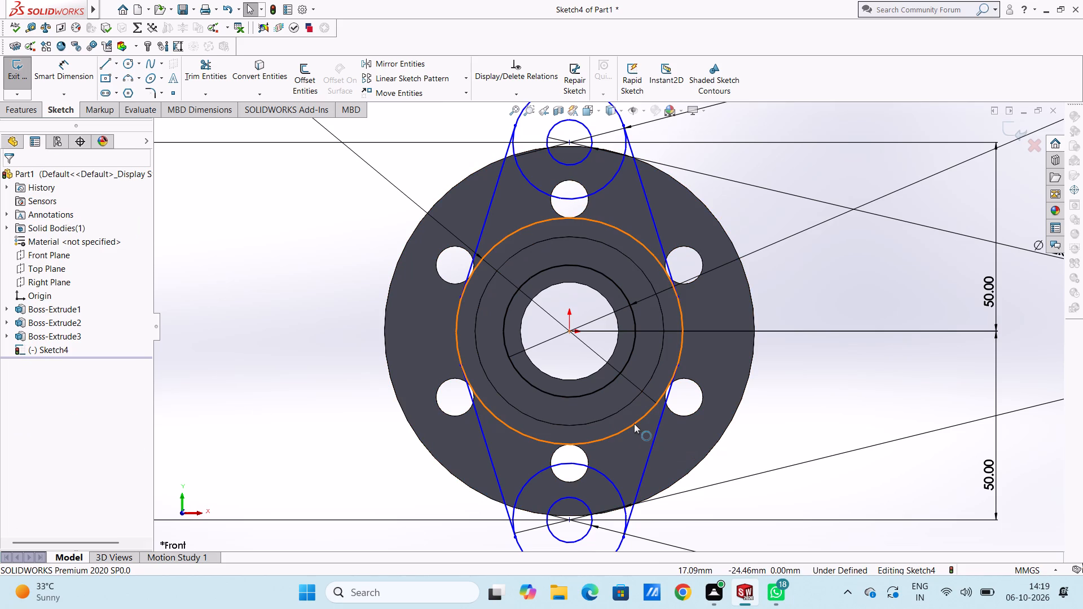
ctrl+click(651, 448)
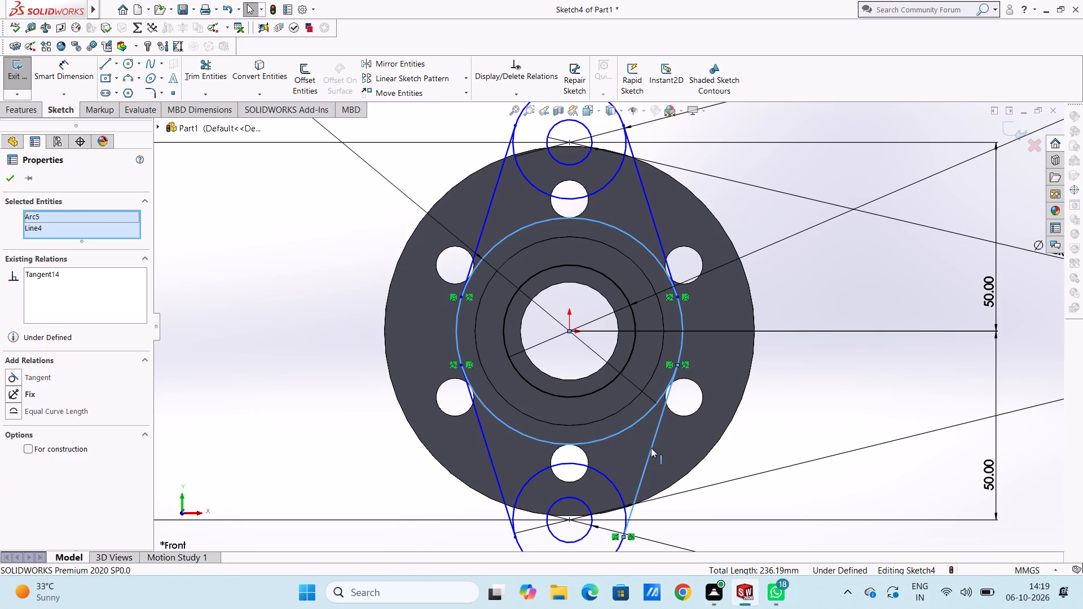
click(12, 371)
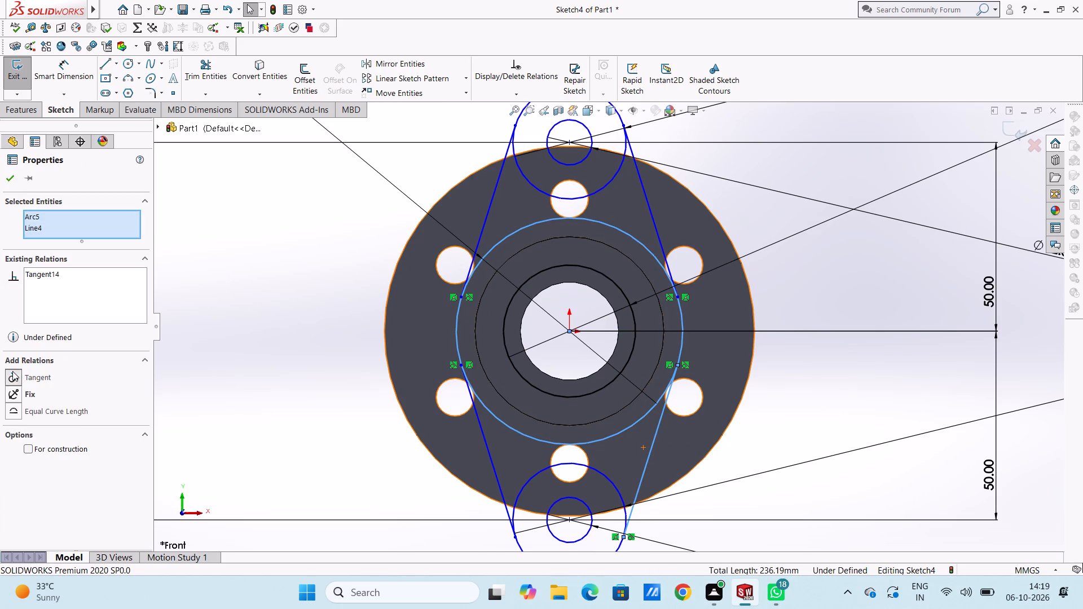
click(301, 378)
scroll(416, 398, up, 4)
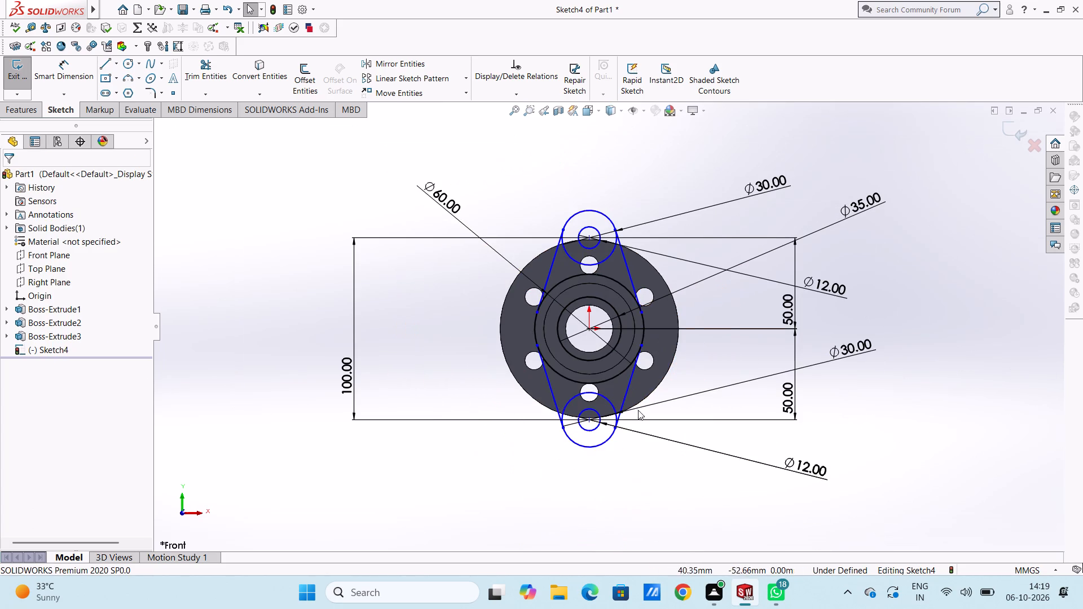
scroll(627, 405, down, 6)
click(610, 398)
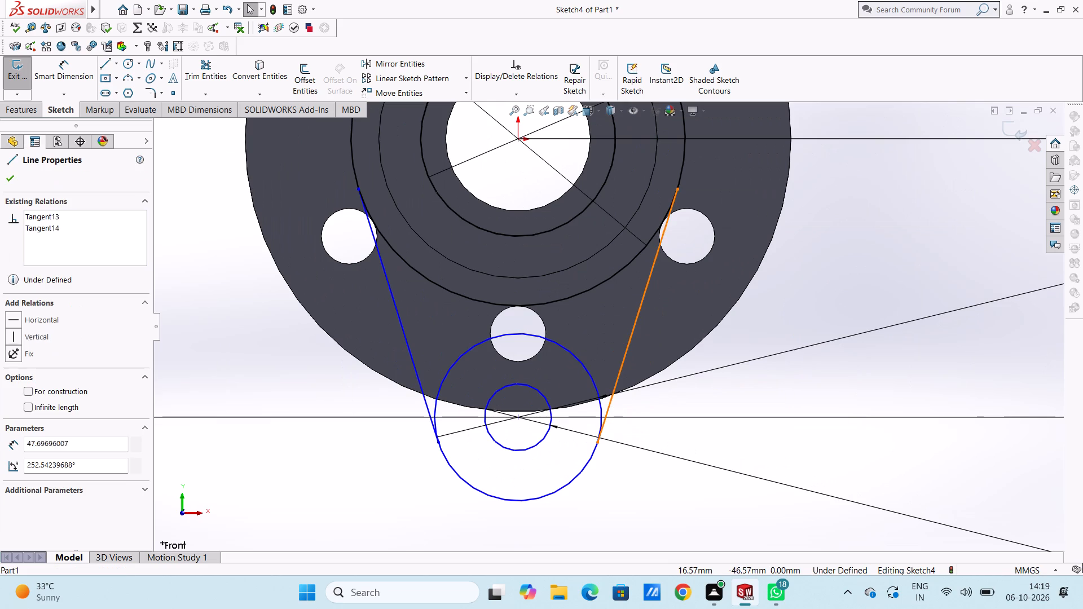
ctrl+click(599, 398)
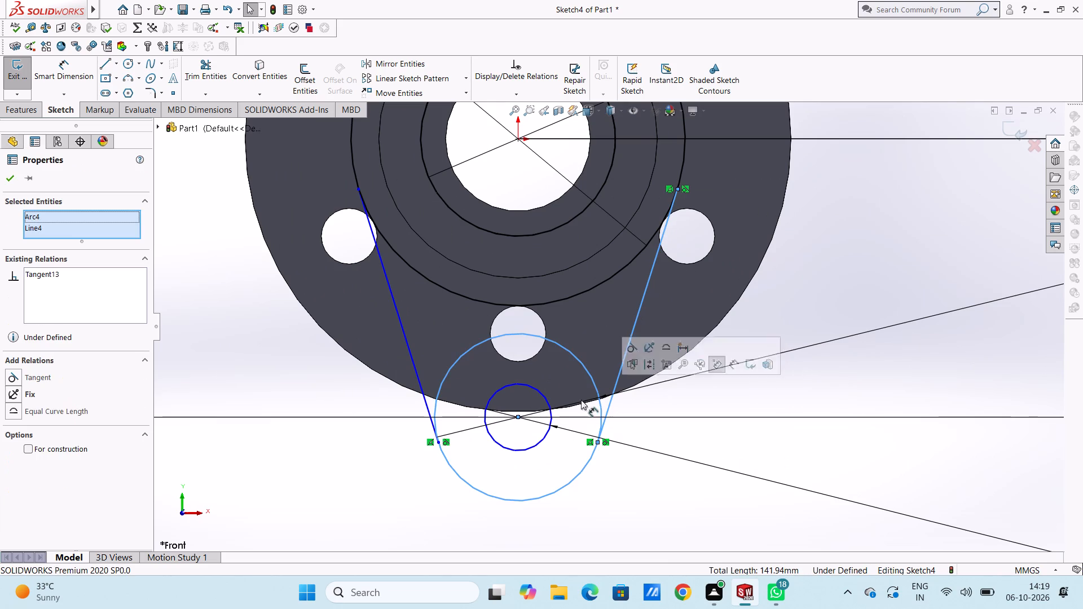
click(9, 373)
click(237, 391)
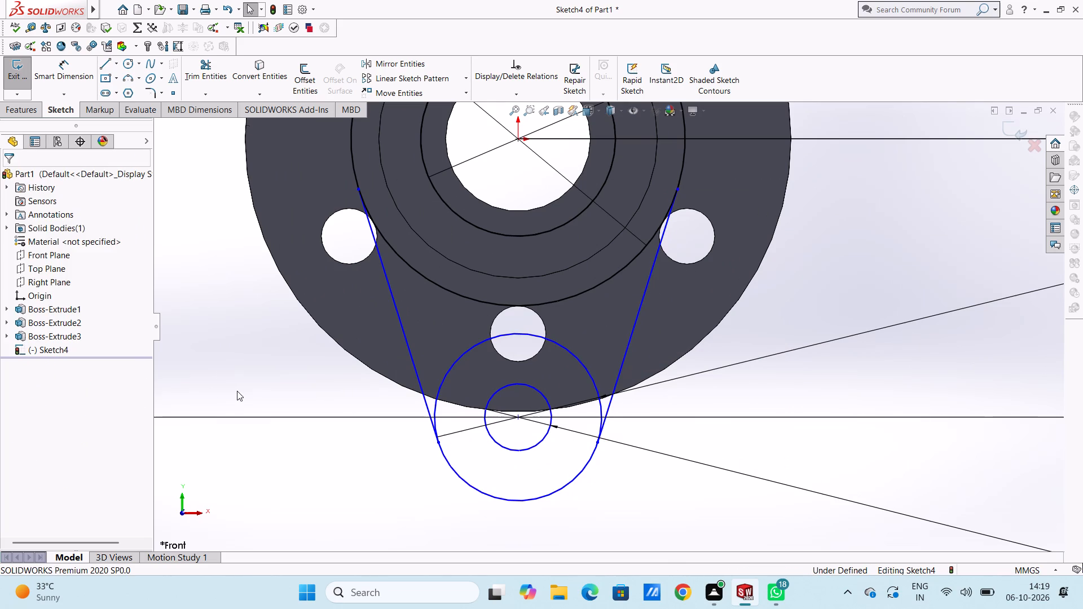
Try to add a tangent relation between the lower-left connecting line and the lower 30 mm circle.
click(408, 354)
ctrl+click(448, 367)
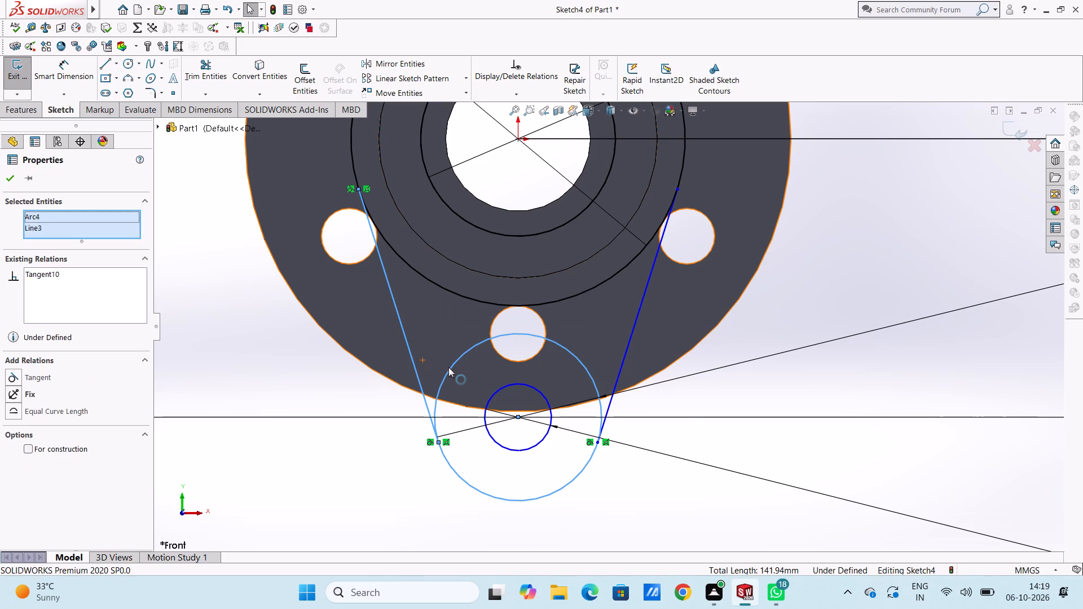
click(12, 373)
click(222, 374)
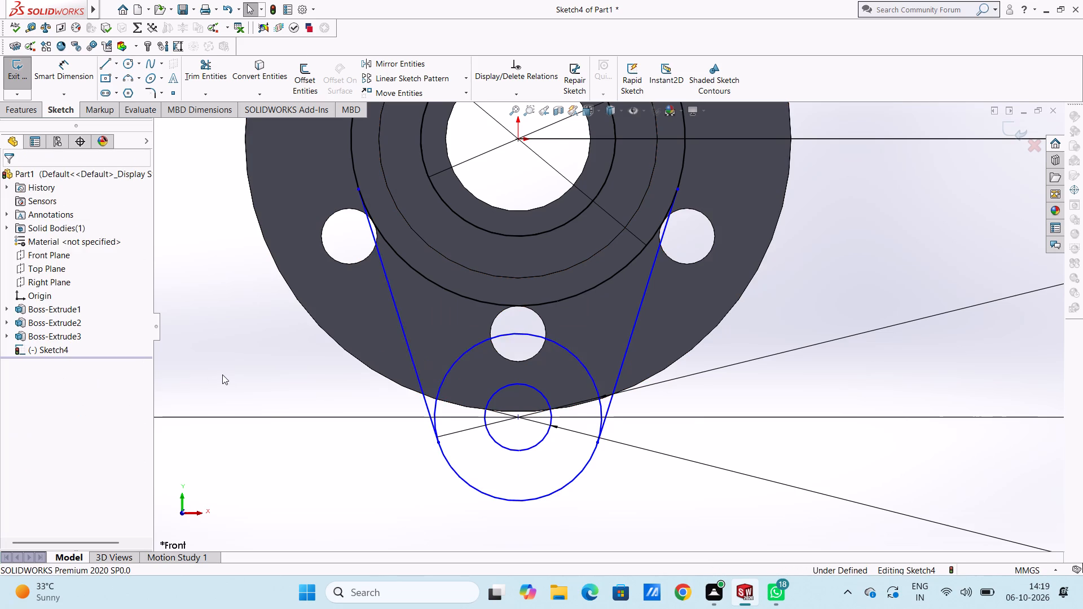
Dimension the horizontal distance between the upper-left connecting line's lower endpoint and the centre of the upper 12 mm circle.
scroll(222, 374, up, 6)
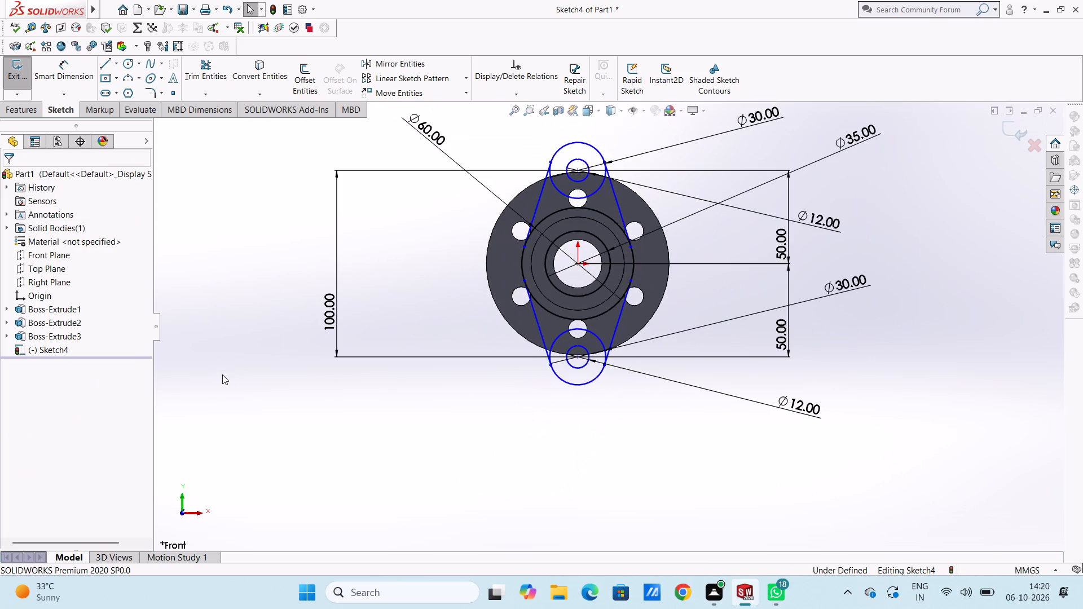
click(69, 74)
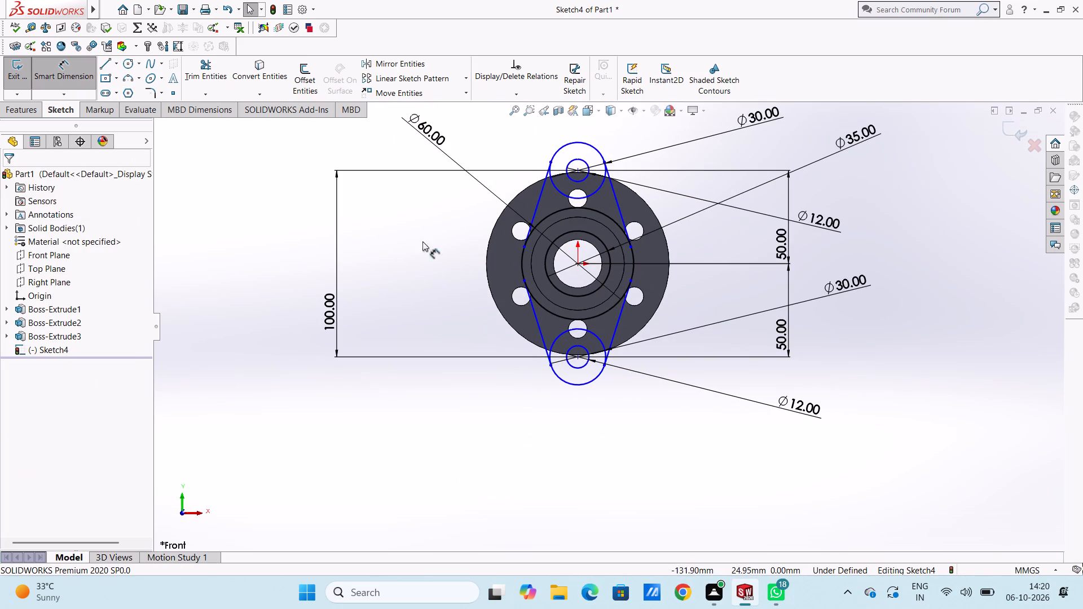
scroll(632, 187, up, 1)
scroll(631, 200, down, 3)
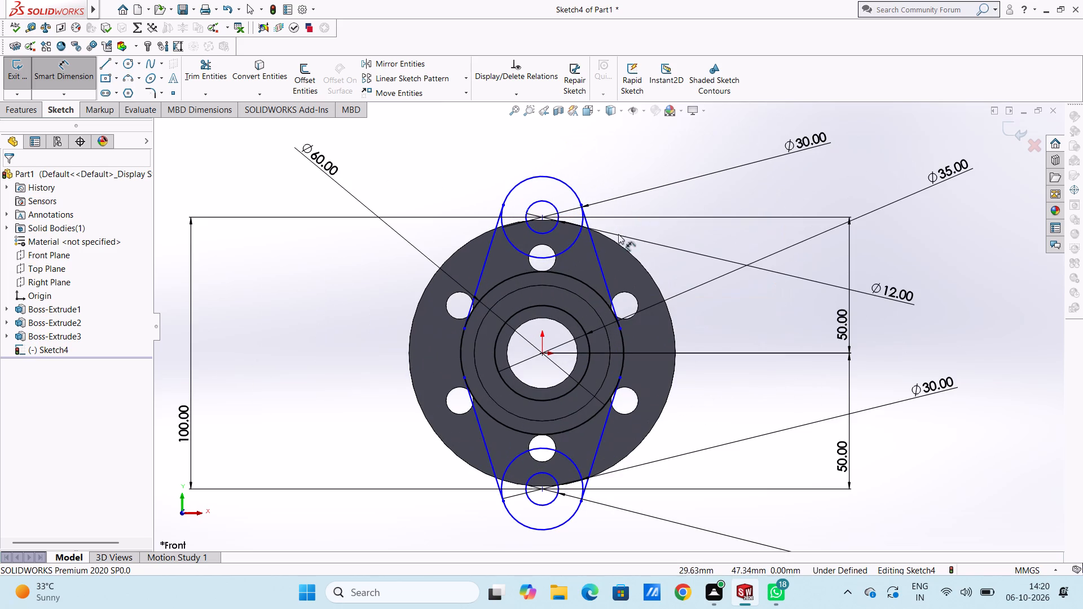
click(465, 329)
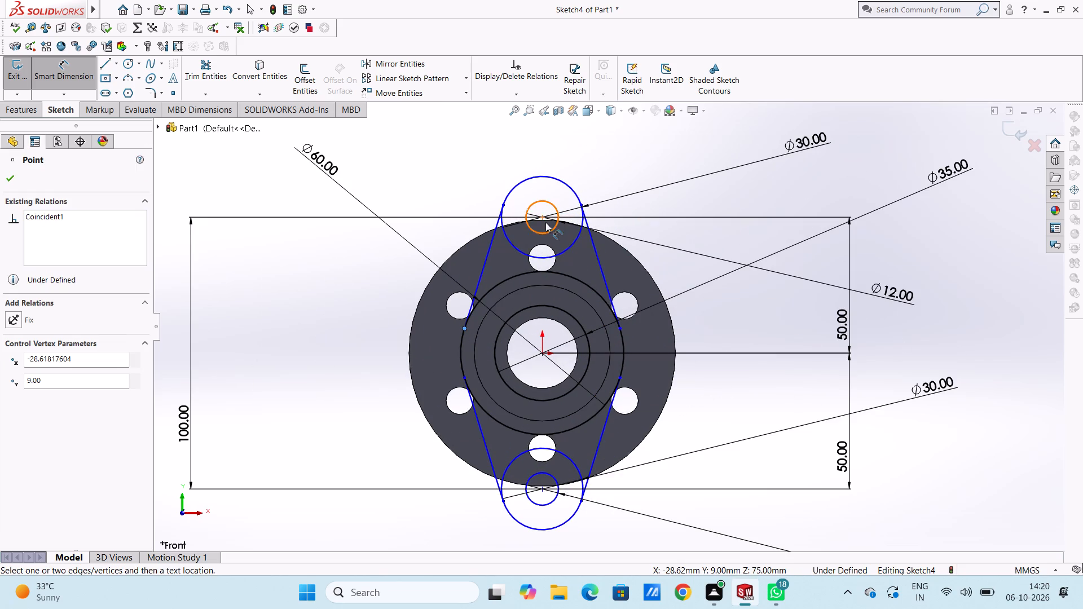
drag(545, 219, 539, 210)
click(523, 152)
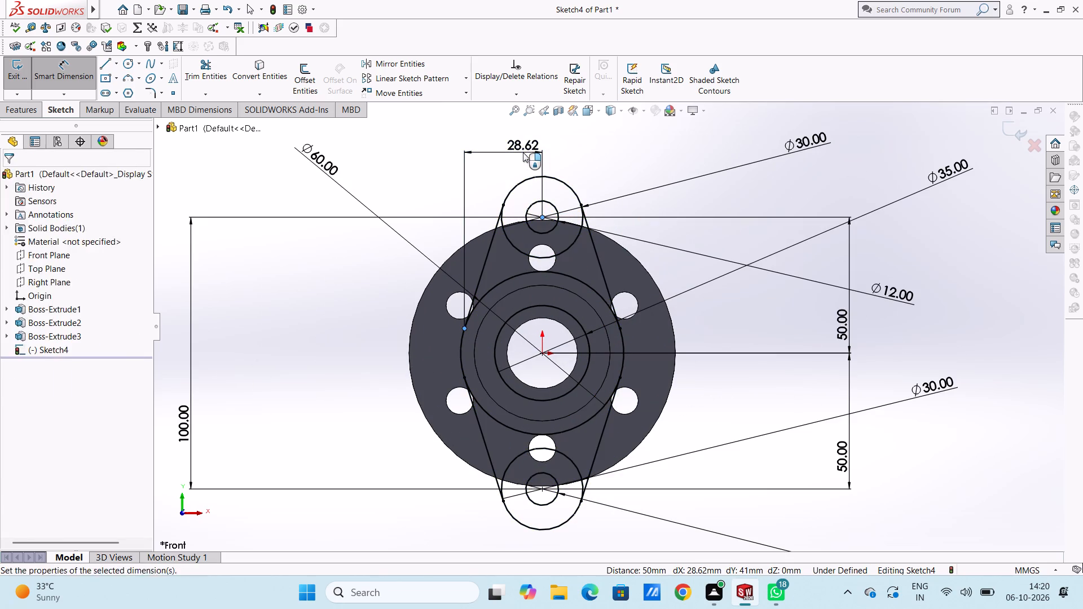
click(474, 134)
click(450, 150)
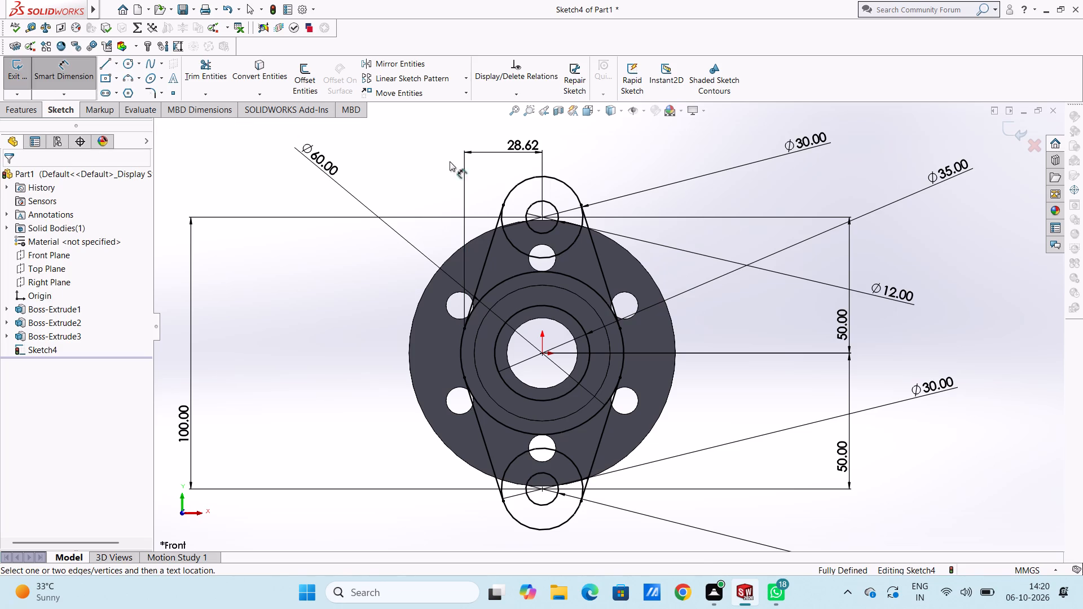
Trim away the upper and lower arcs of the 60 mm circle that lie inside the connecting lines.
scroll(514, 344, up, 3)
scroll(774, 188, up, 1)
middle_click(774, 188)
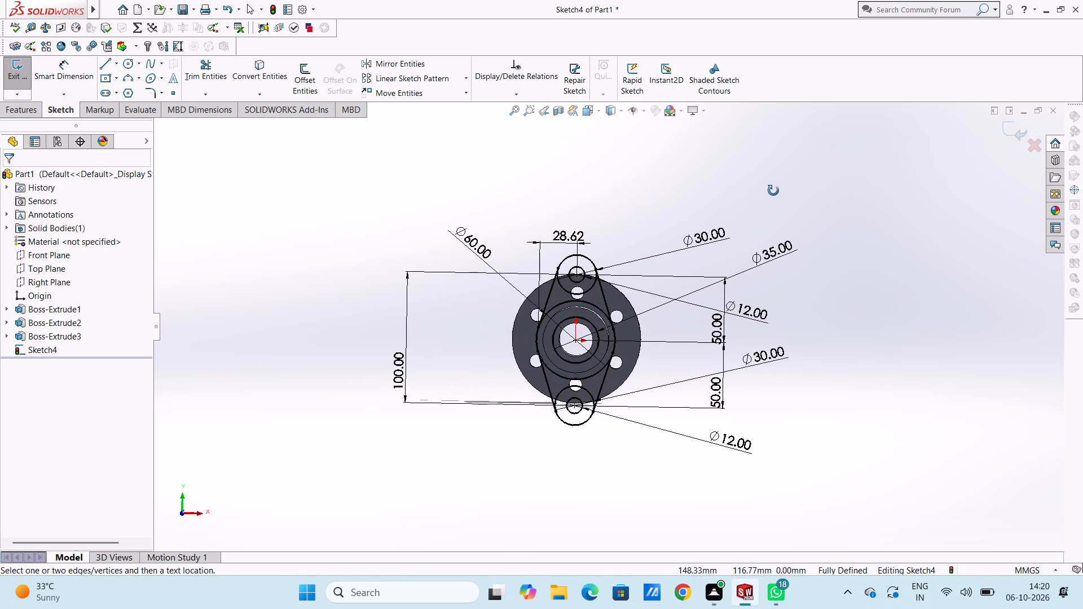
scroll(576, 329, down, 5)
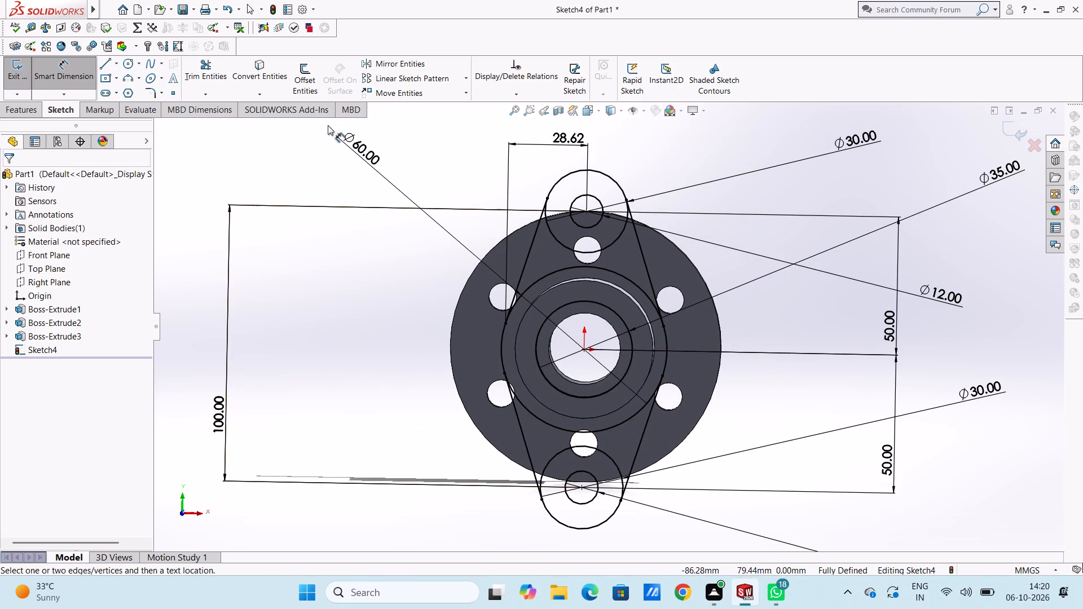
click(215, 77)
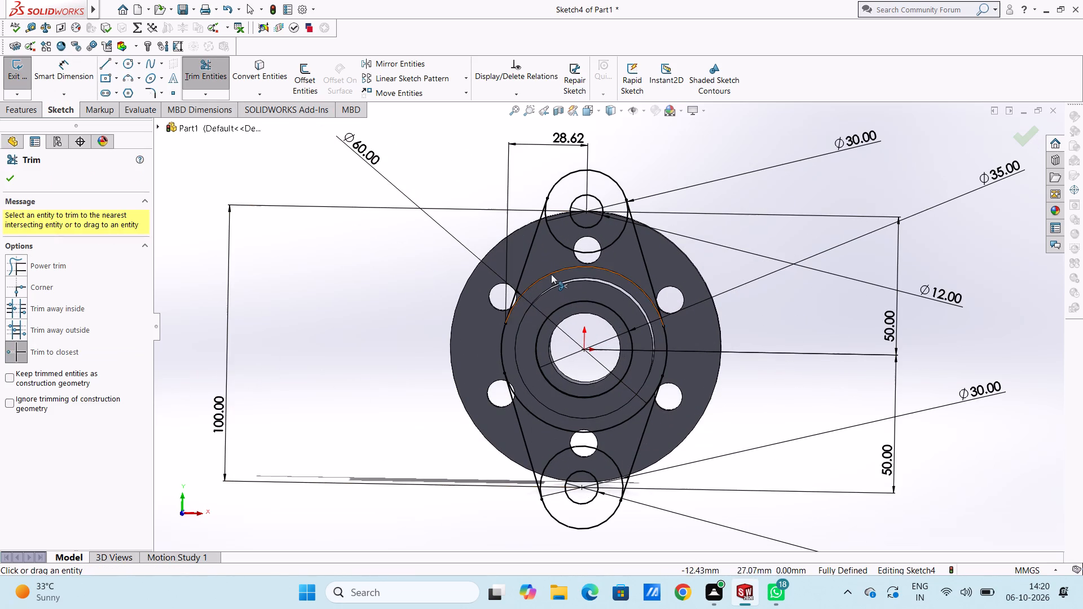
click(551, 273)
click(541, 423)
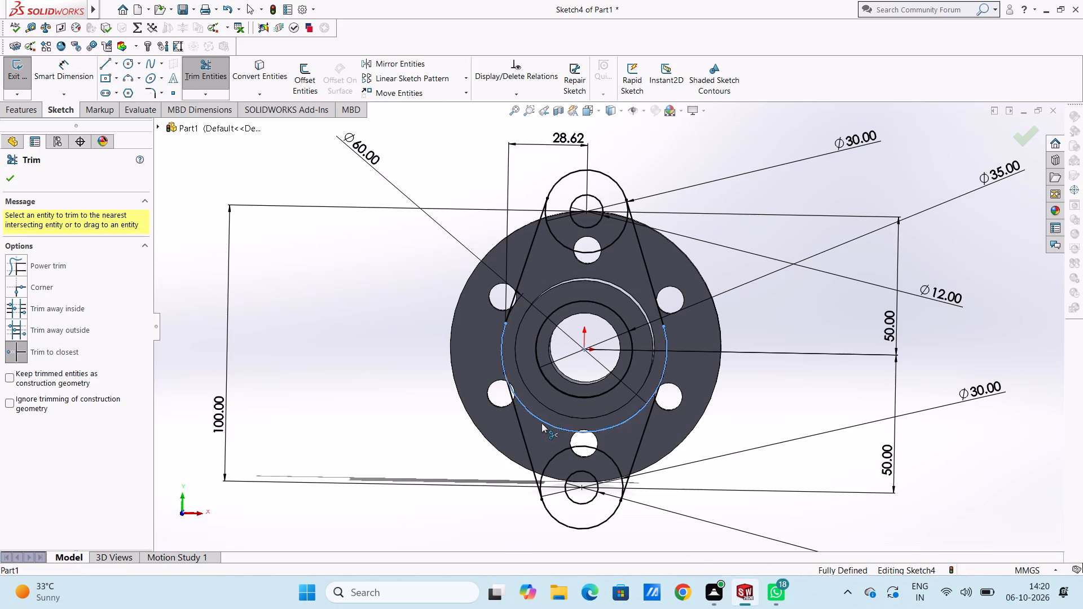
scroll(529, 352, down, 3)
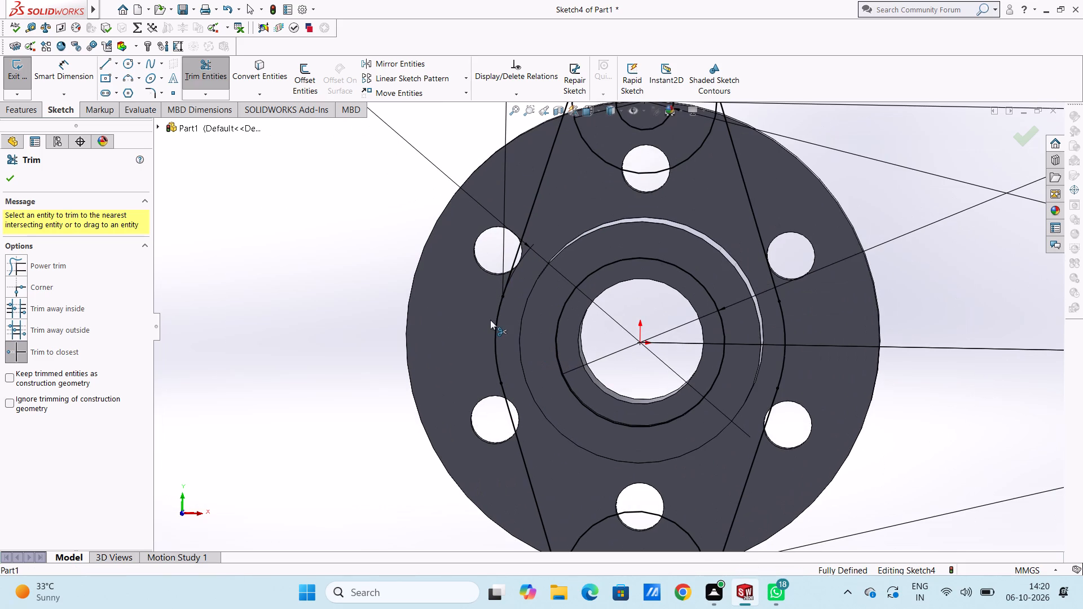
scroll(513, 280, down, 5)
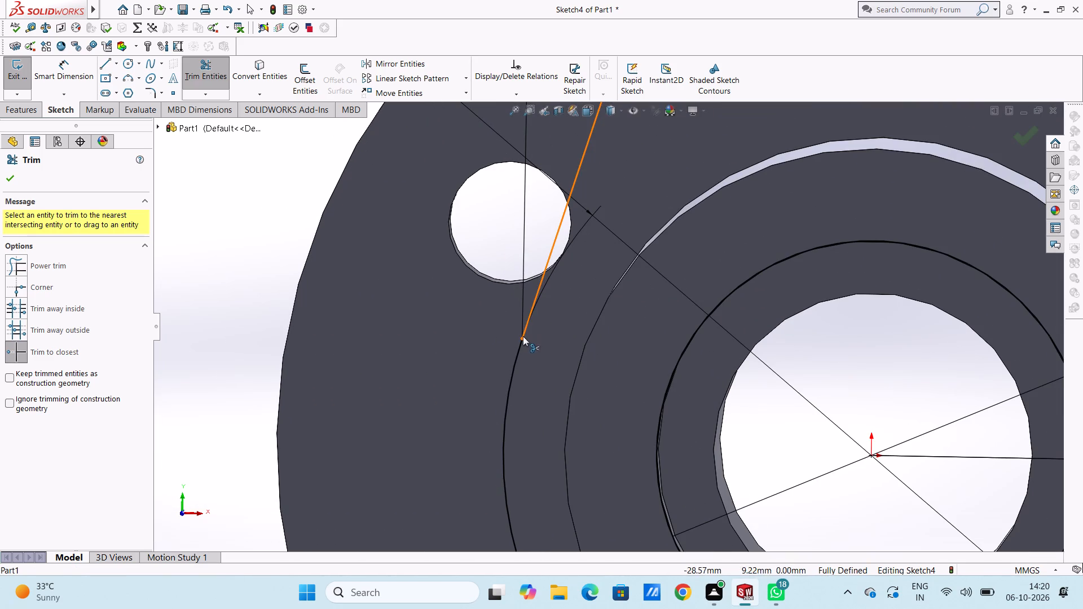
scroll(532, 353, up, 8)
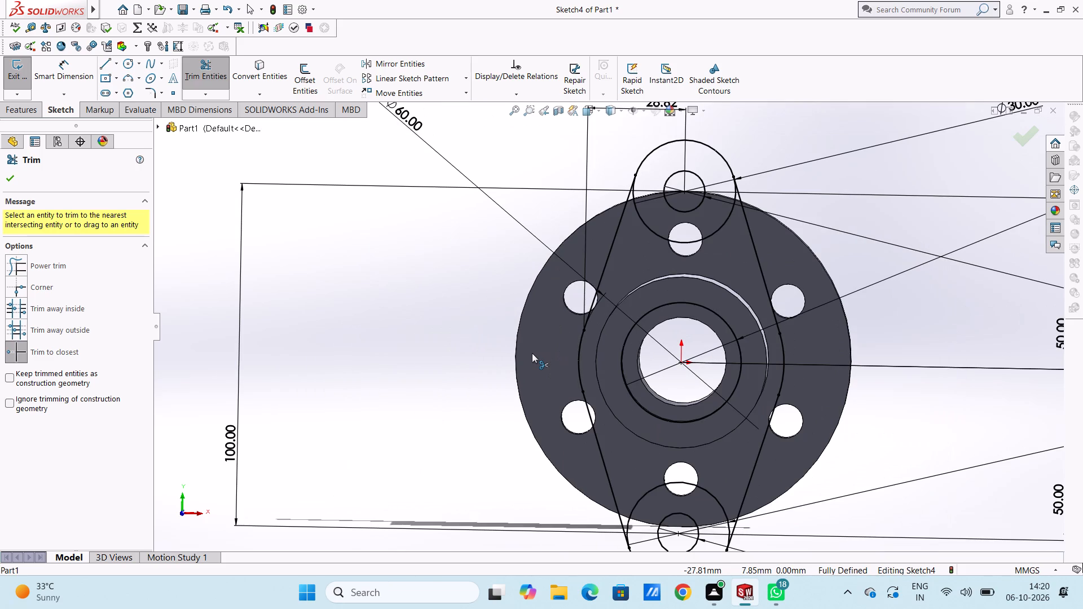
middle_drag(892, 226, 860, 244)
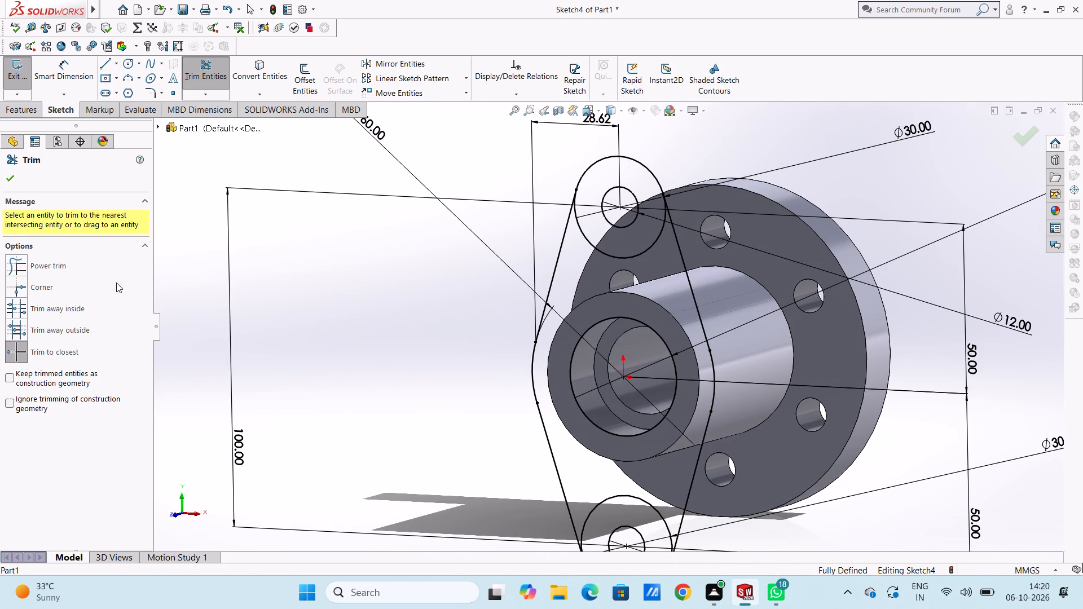
click(16, 176)
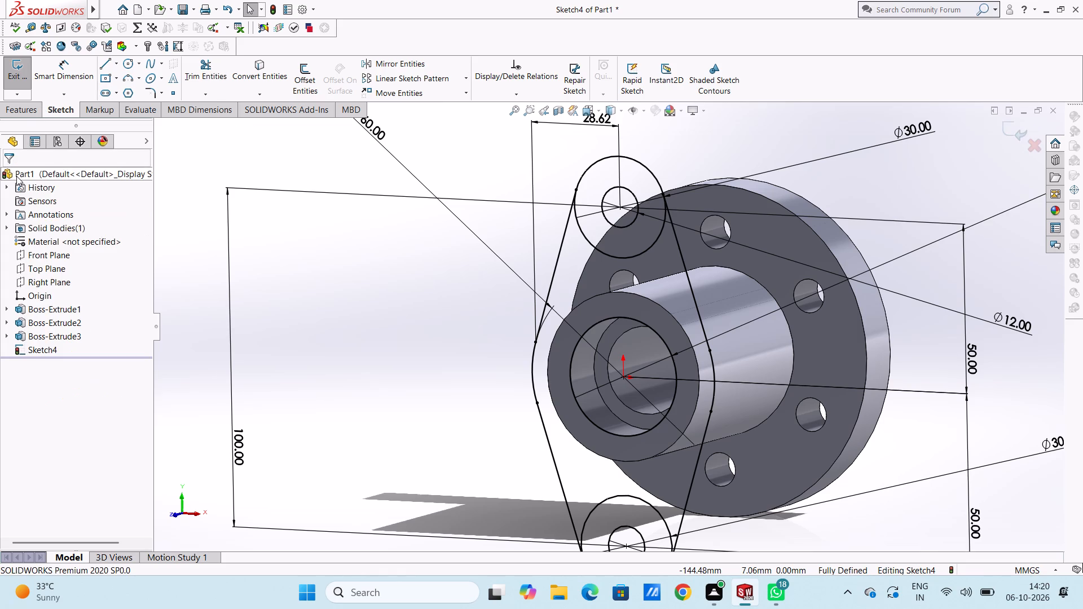
Extrude the plate body, the ring around the bore and both lug rings 15 mm blind, merged with the hub.
click(38, 109)
click(23, 73)
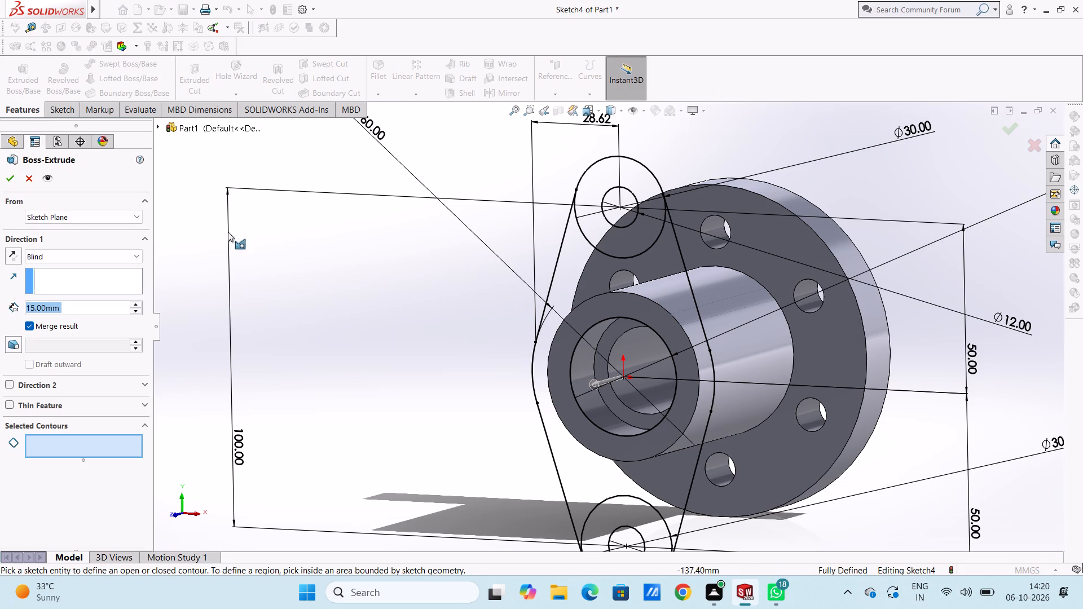
click(620, 284)
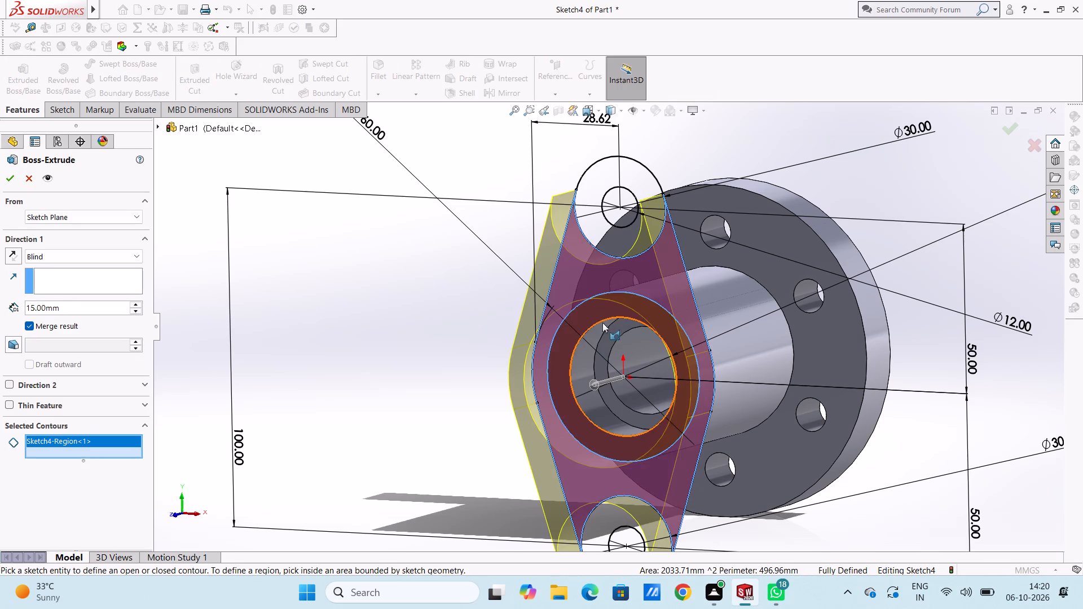
click(589, 320)
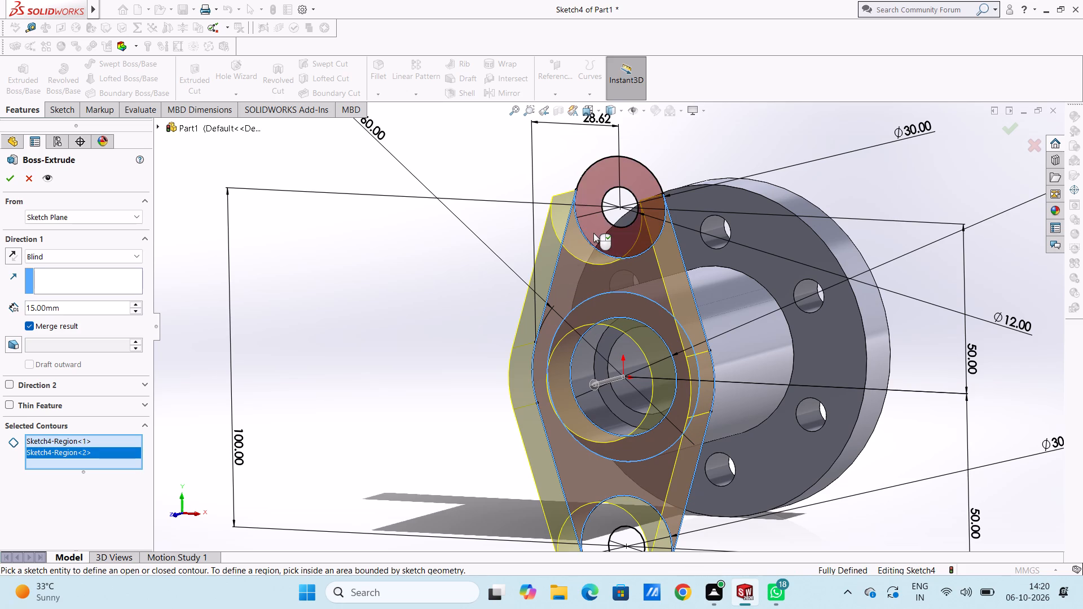
click(593, 232)
scroll(593, 232, up, 4)
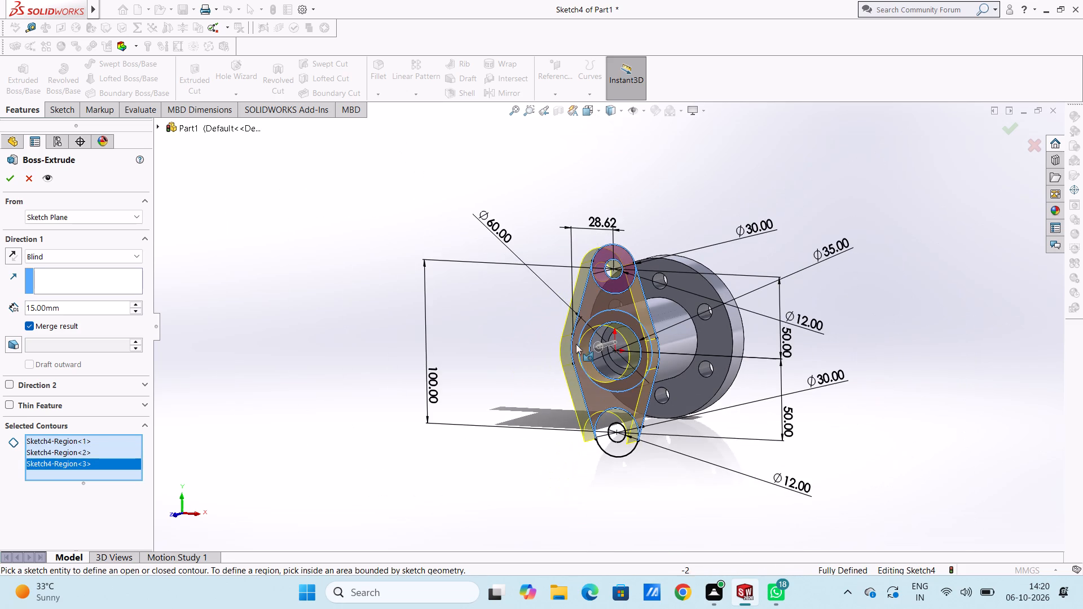
click(609, 443)
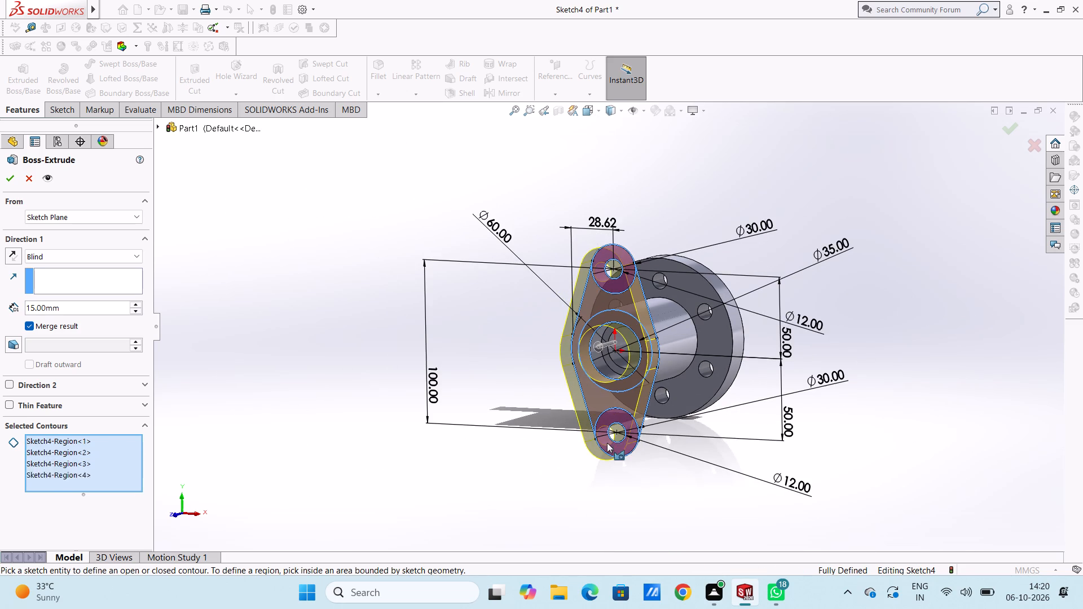
click(7, 184)
click(213, 197)
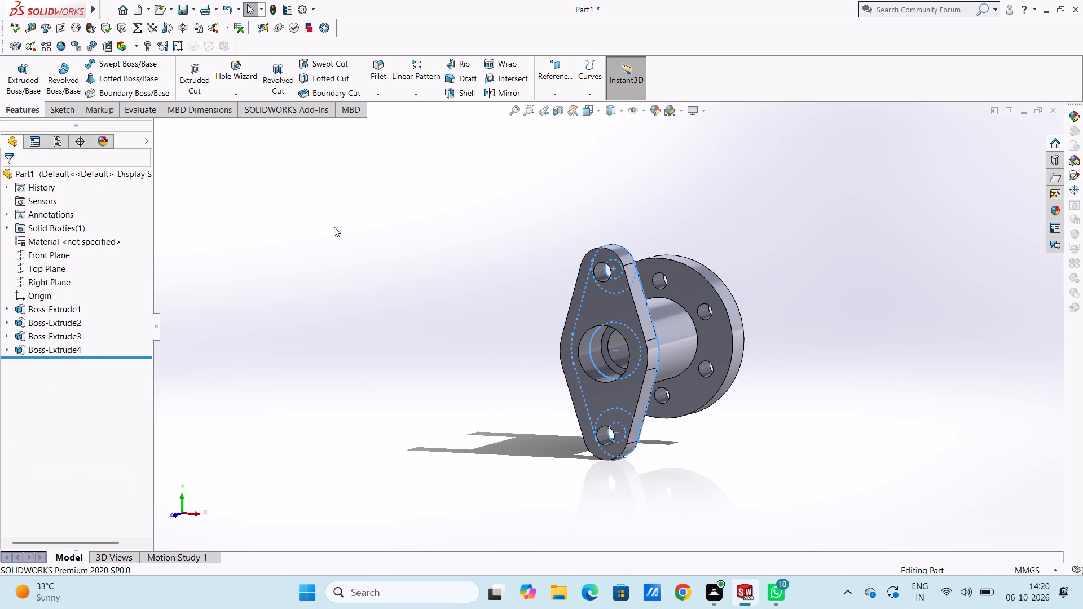
Examine the extruded two-lug plate from several angles, including close up where it meets the cylindrical hub.
middle_drag(375, 235, 276, 278)
scroll(534, 283, down, 5)
scroll(733, 339, up, 5)
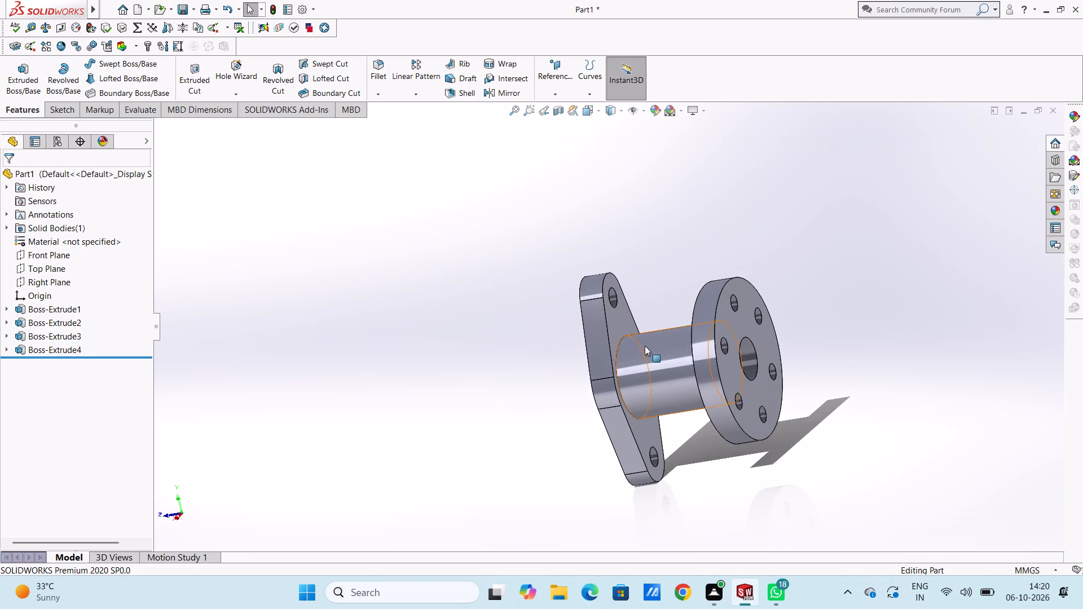
scroll(645, 346, down, 5)
middle_drag(641, 347, 631, 377)
scroll(565, 343, down, 6)
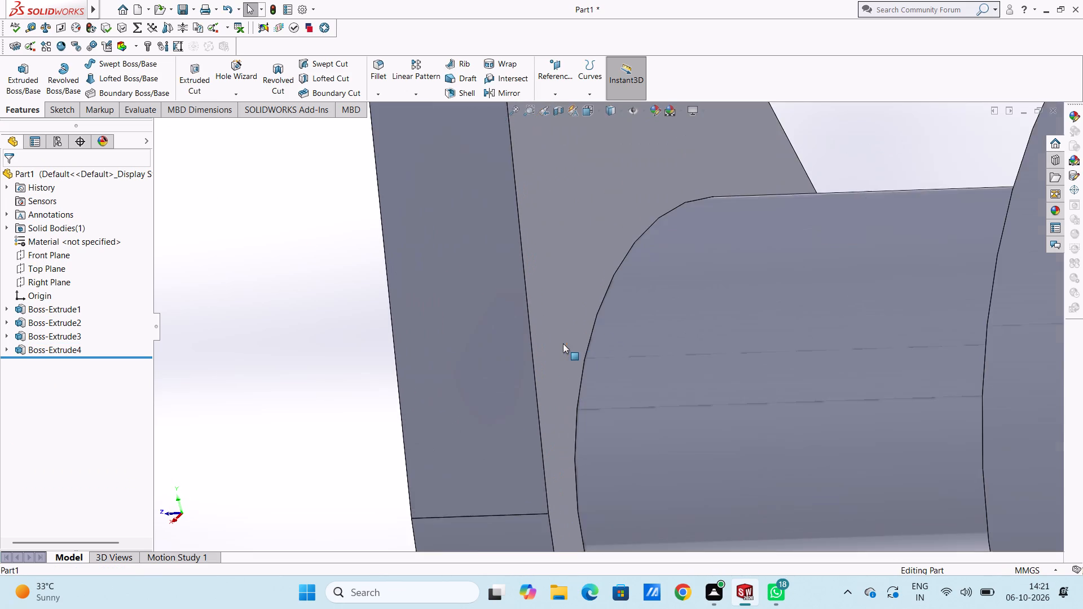
scroll(558, 307, down, 3)
scroll(649, 294, down, 10)
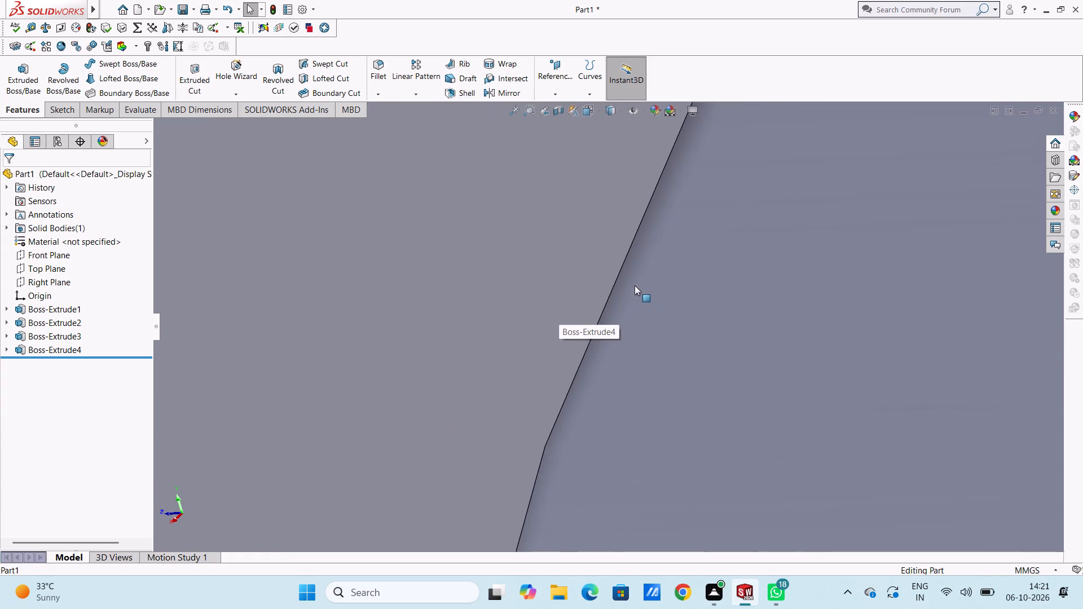
scroll(635, 285, down, 1)
scroll(632, 279, up, 1)
scroll(628, 271, down, 16)
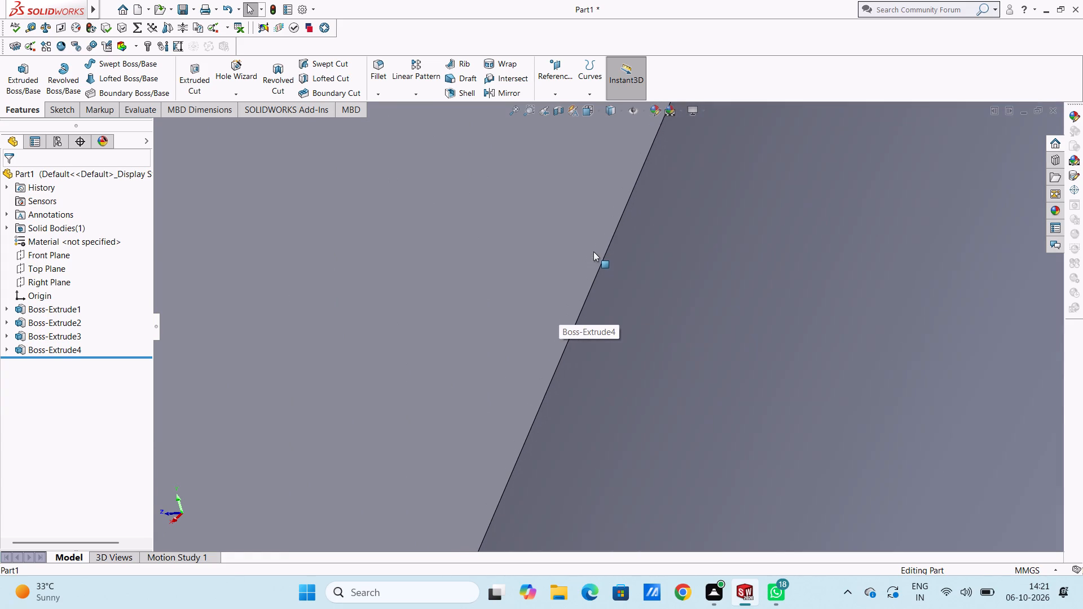
scroll(612, 262, down, 6)
scroll(612, 262, up, 13)
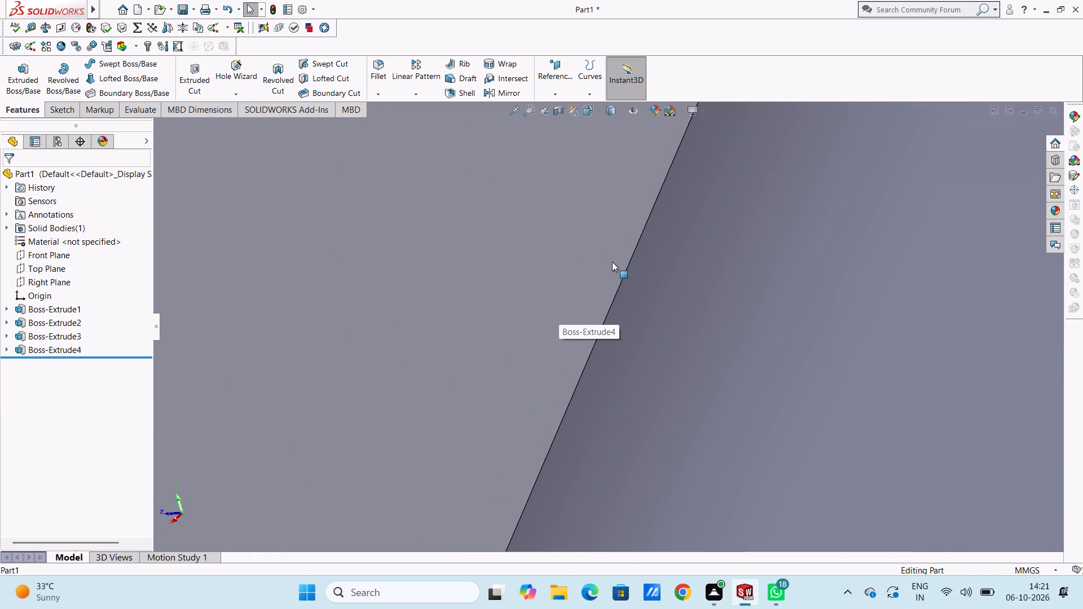
scroll(612, 262, up, 20)
scroll(612, 262, up, 10)
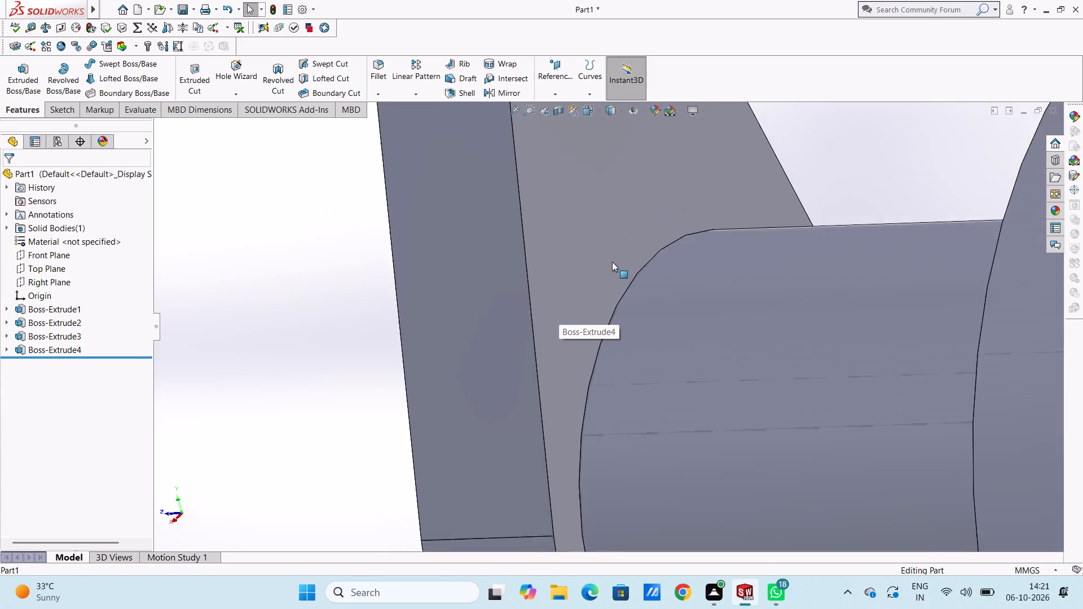
scroll(612, 262, up, 10)
middle_drag(523, 292, 607, 227)
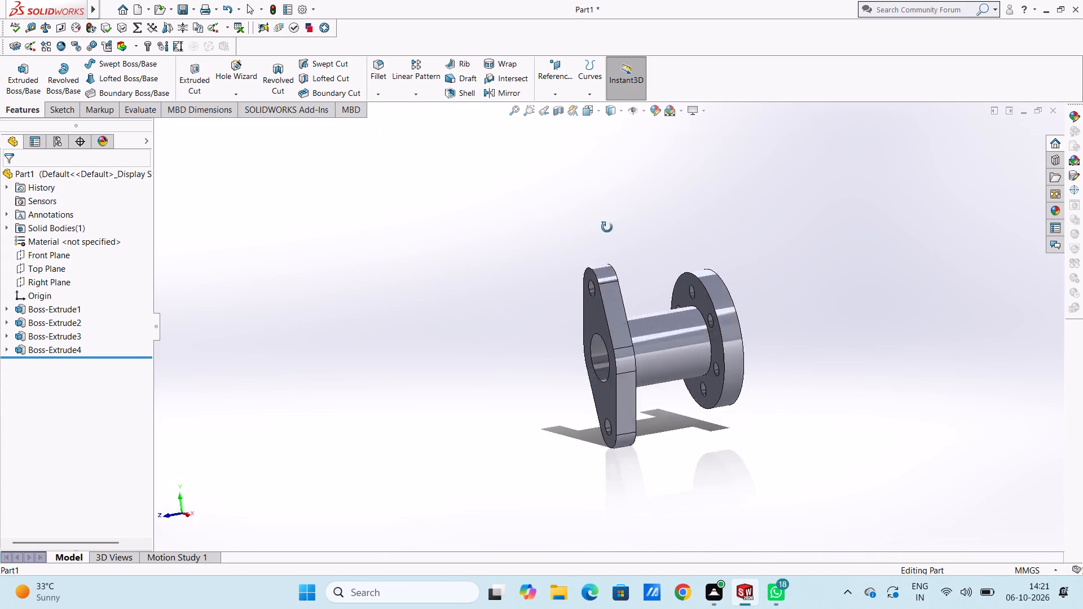
middle_drag(607, 227, 623, 224)
middle_drag(575, 330, 585, 302)
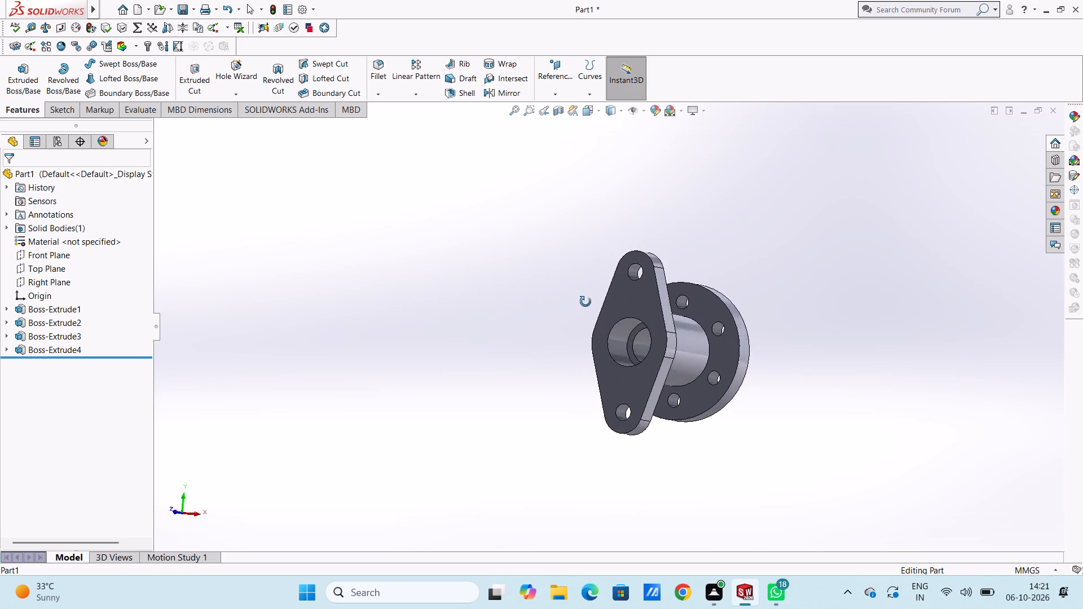
middle_drag(585, 302, 600, 306)
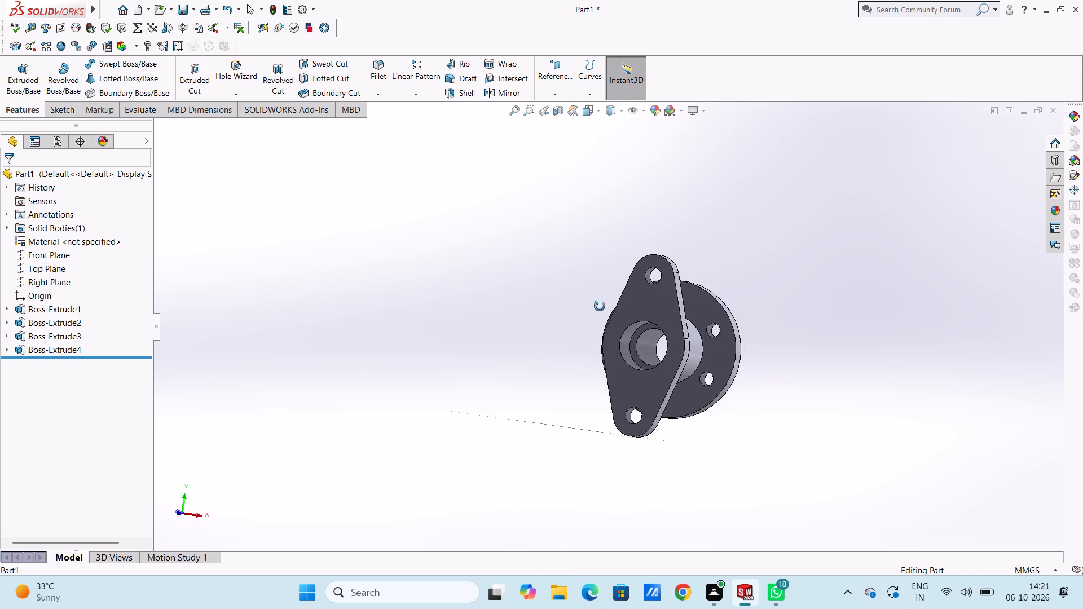
middle_drag(600, 306, 541, 306)
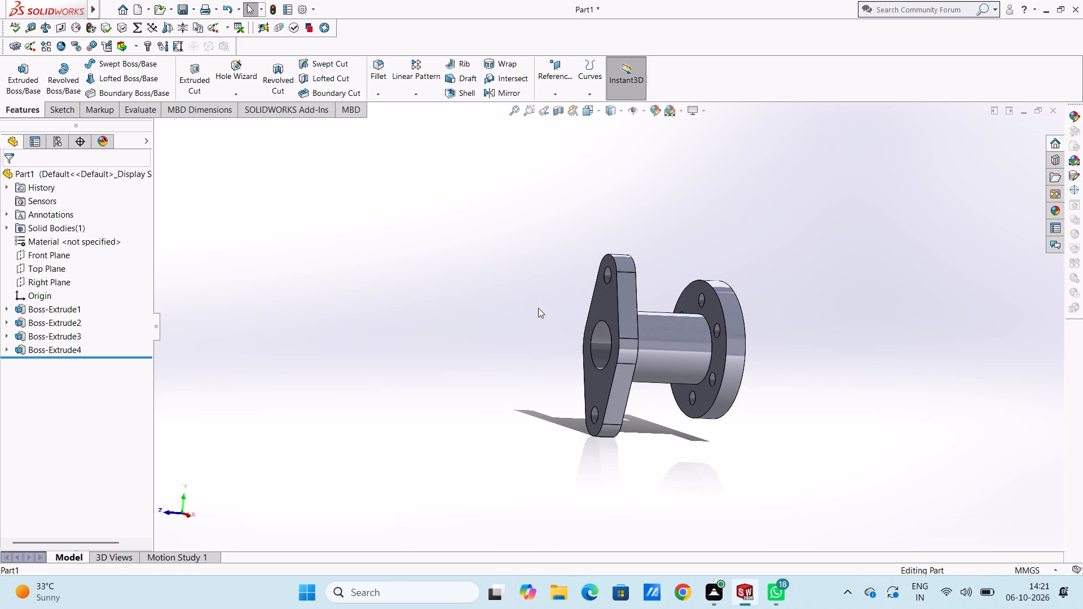
Section the part lengthwise through the bore and lug holes, rotating the Front Plane section to about 272.5° and 180° with about -2.8 mm offset.
key(ctrl+1)
scroll(538, 308, up, 4)
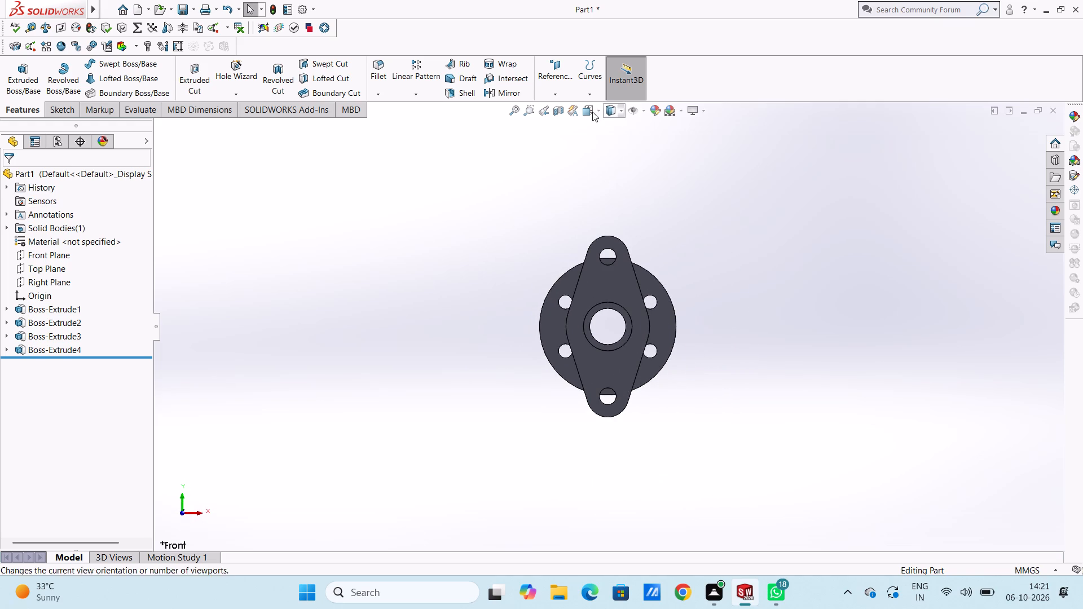
click(557, 109)
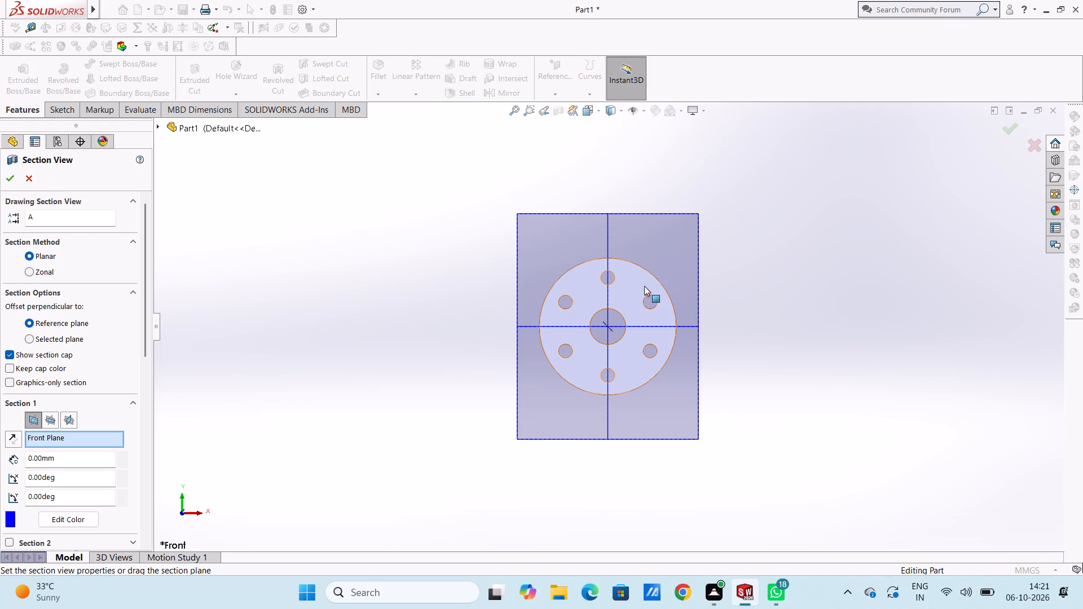
middle_drag(847, 220, 772, 337)
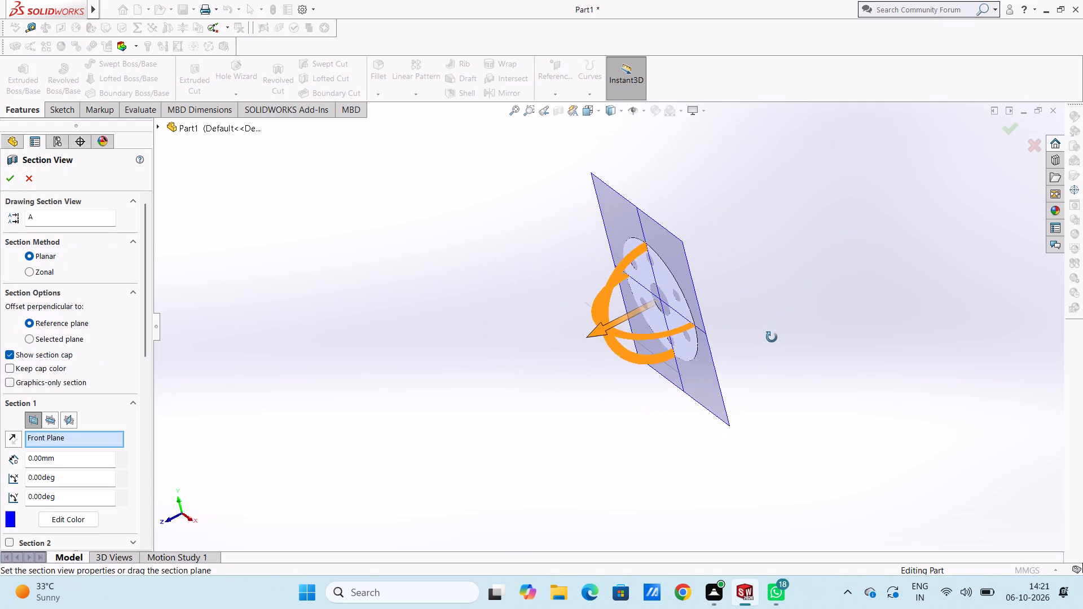
middle_drag(772, 337, 768, 347)
drag(603, 333, 588, 338)
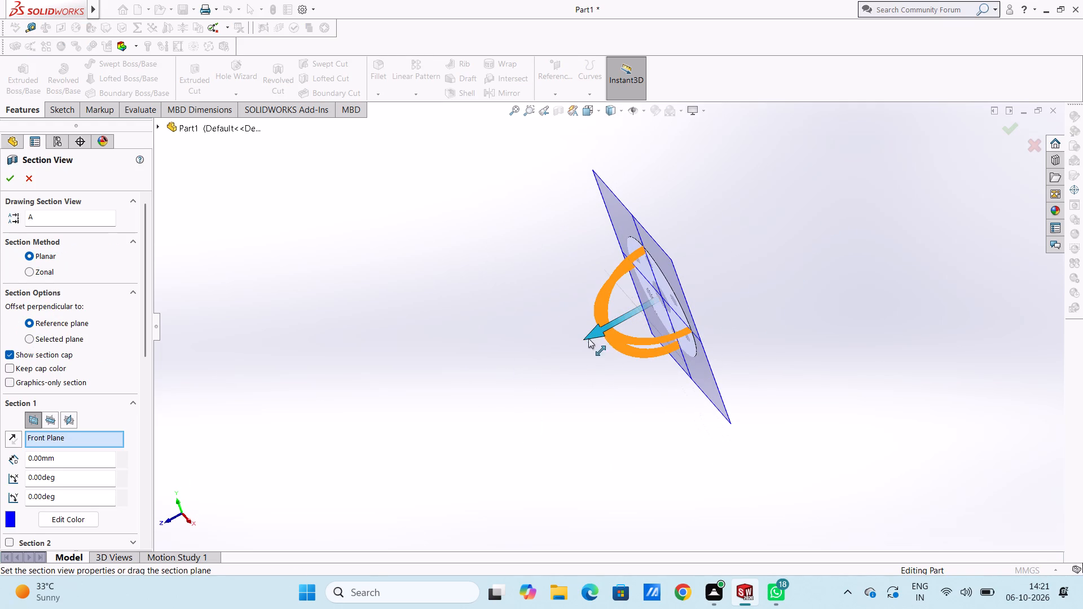
drag(588, 338, 535, 359)
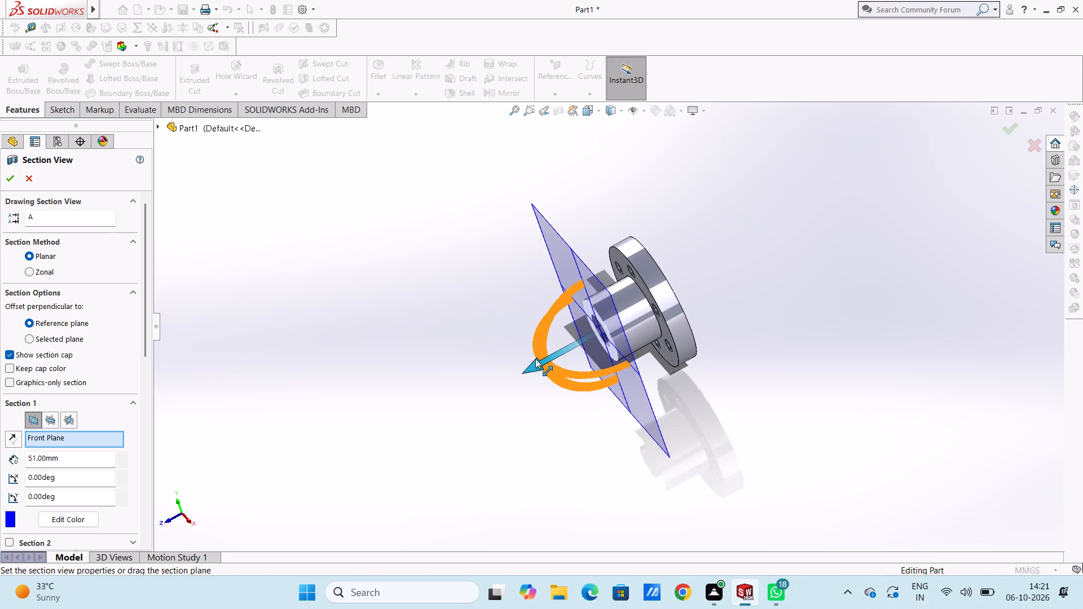
drag(535, 359, 505, 355)
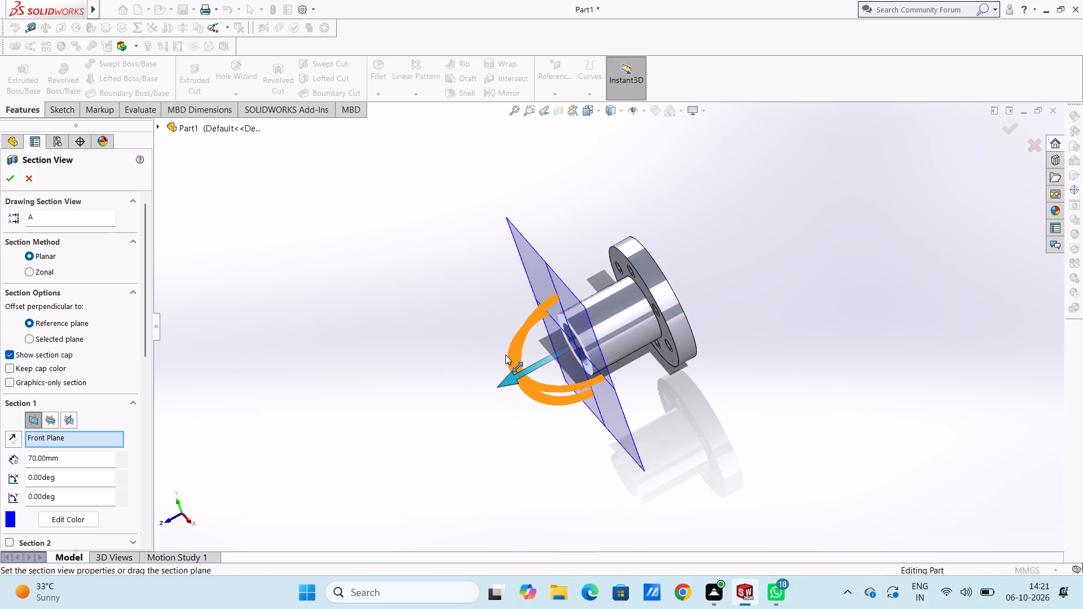
drag(505, 355, 522, 363)
drag(570, 383, 637, 368)
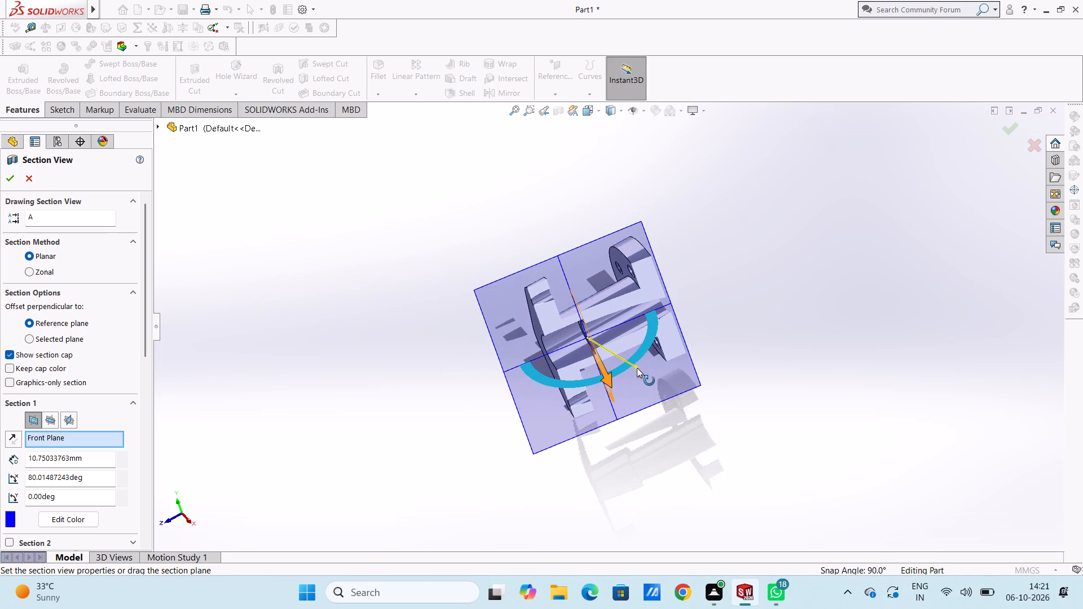
drag(637, 368, 641, 352)
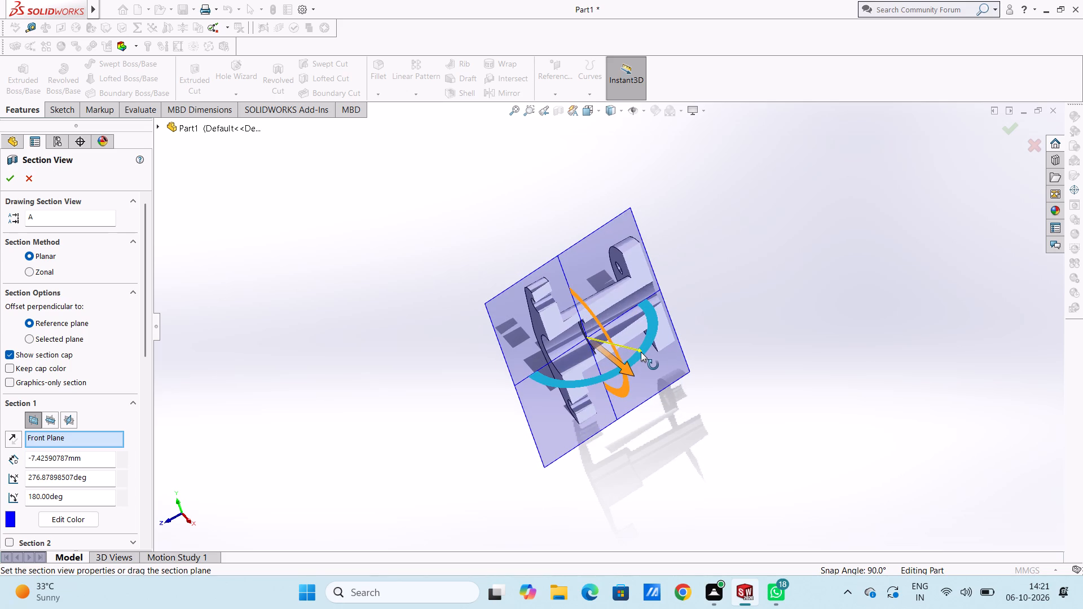
drag(641, 352, 641, 355)
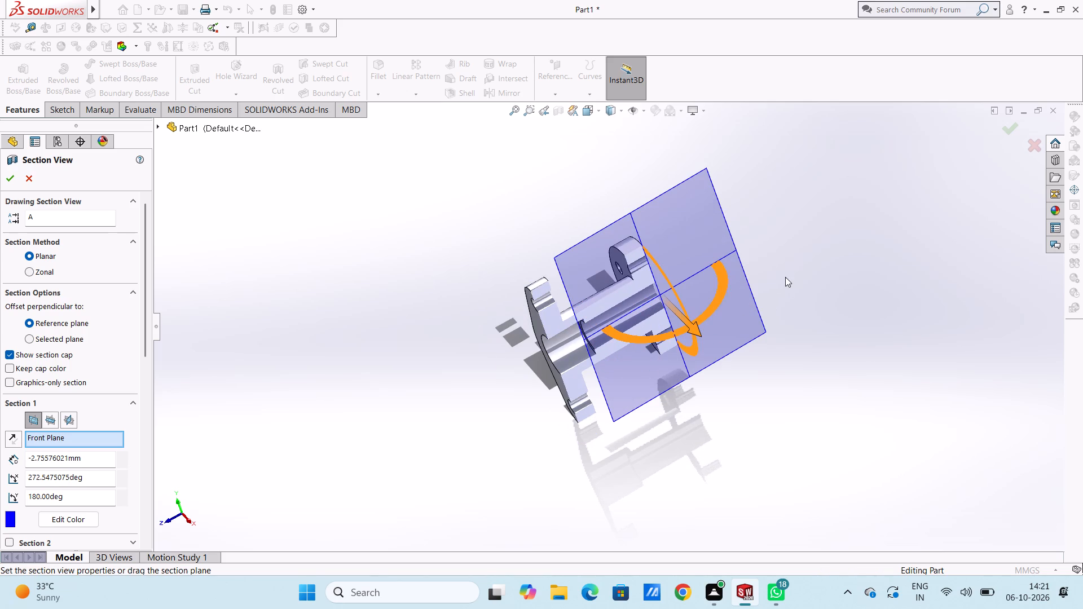
middle_drag(786, 277, 830, 295)
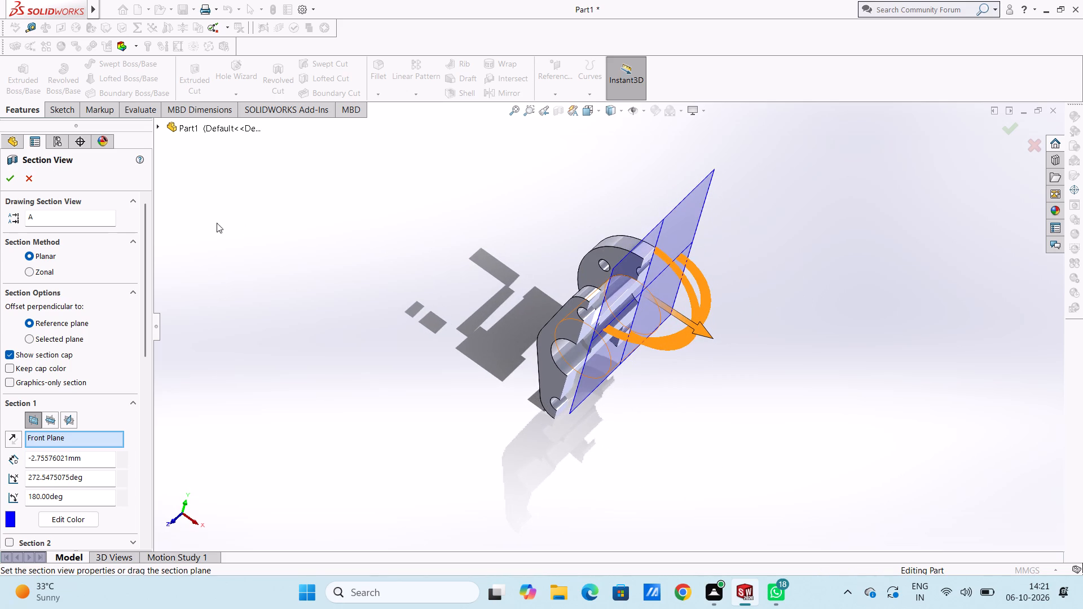
click(12, 181)
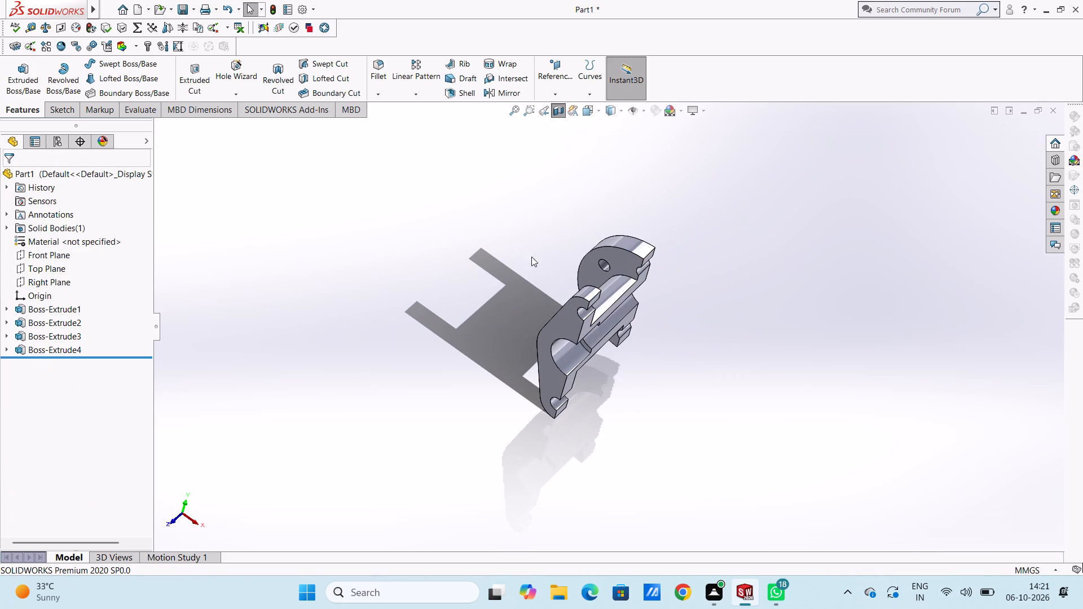
Examine the sectioned part from several angles, including the counterbored bore, the flange and lug holes, and the plate-to-hub junction.
middle_drag(585, 263, 560, 194)
middle_drag(823, 288, 863, 254)
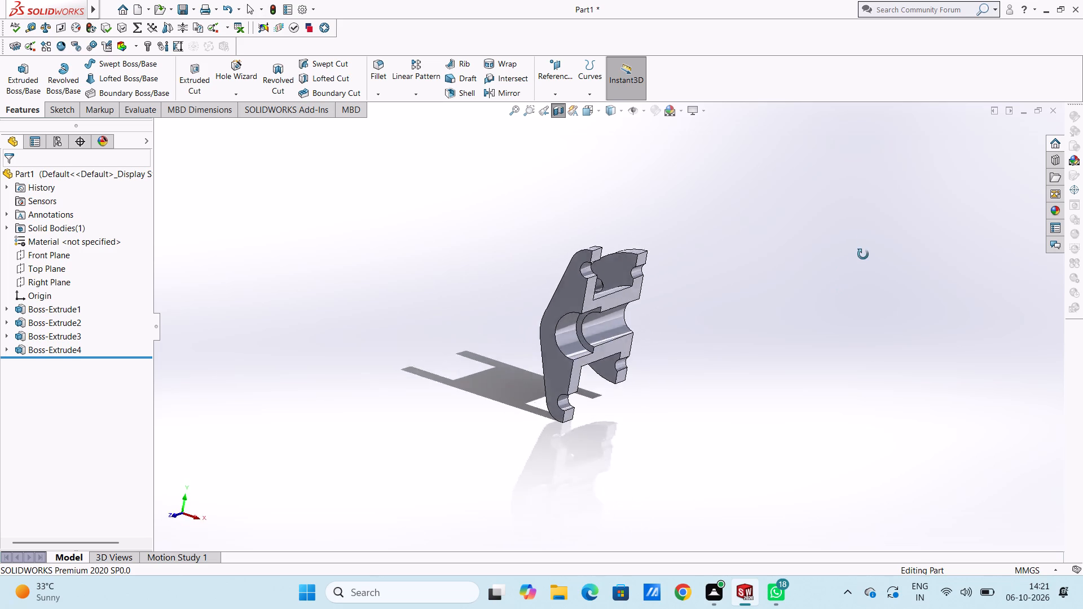
middle_drag(863, 254, 829, 228)
scroll(829, 228, up, 1)
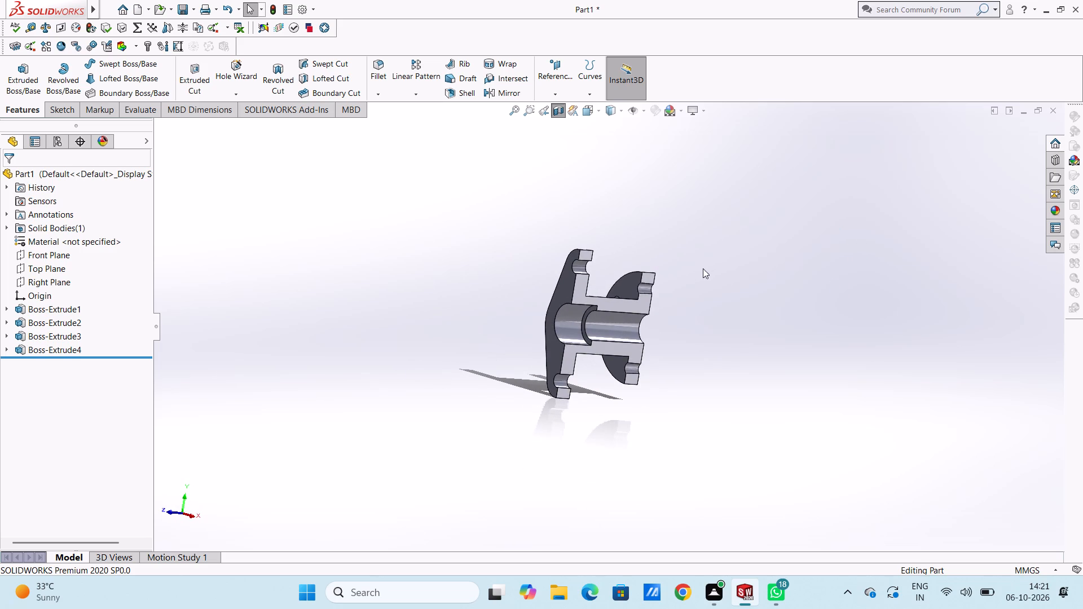
scroll(607, 314, down, 3)
middle_drag(654, 200, 692, 217)
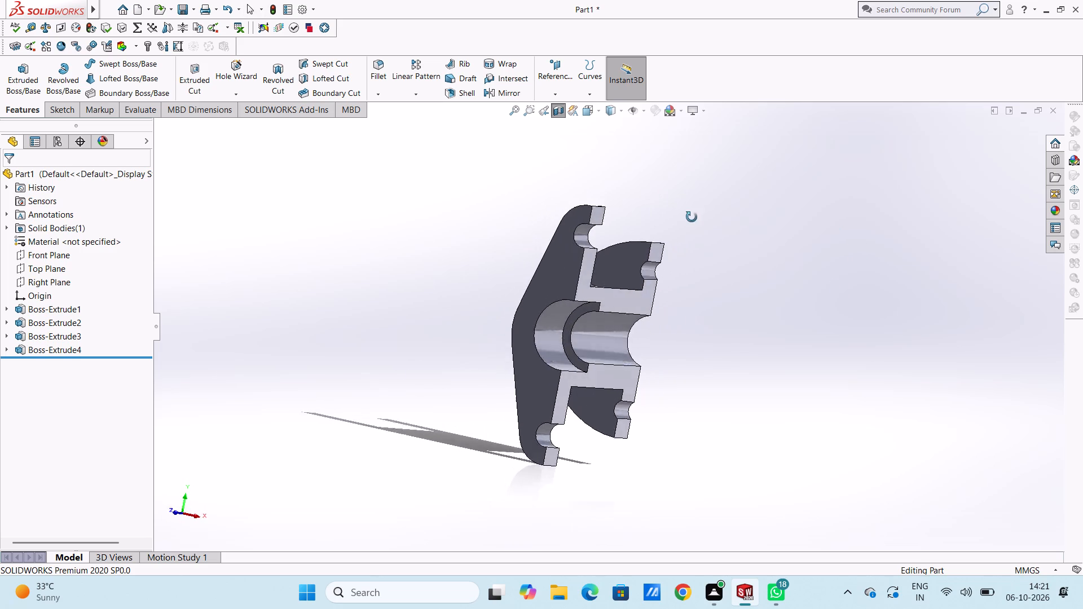
middle_drag(692, 217, 666, 253)
middle_drag(664, 250, 636, 219)
middle_click(632, 216)
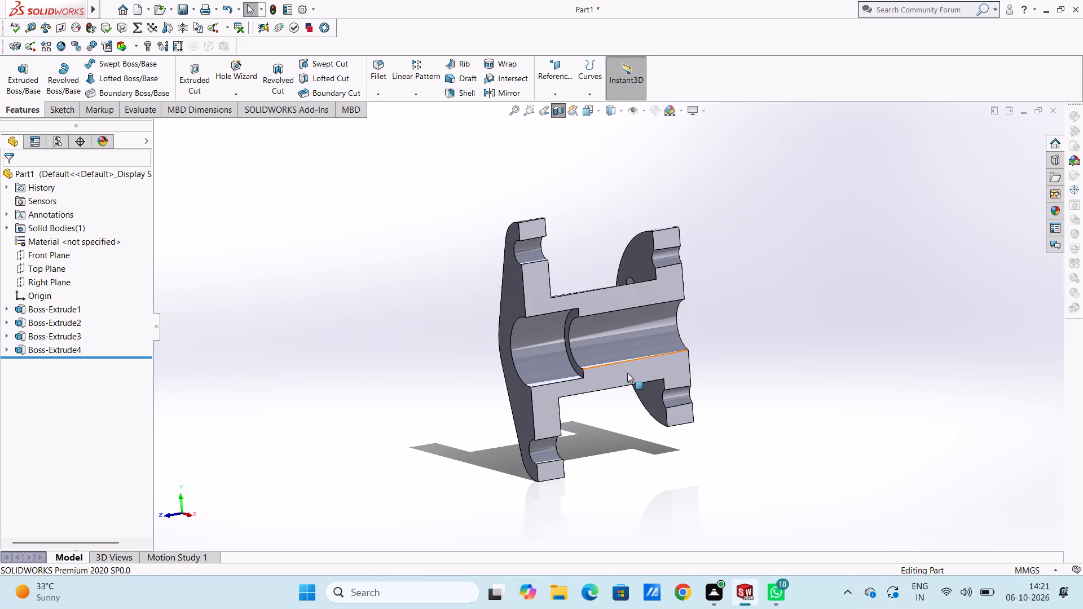
scroll(589, 383, up, 4)
scroll(588, 385, down, 3)
scroll(598, 186, down, 2)
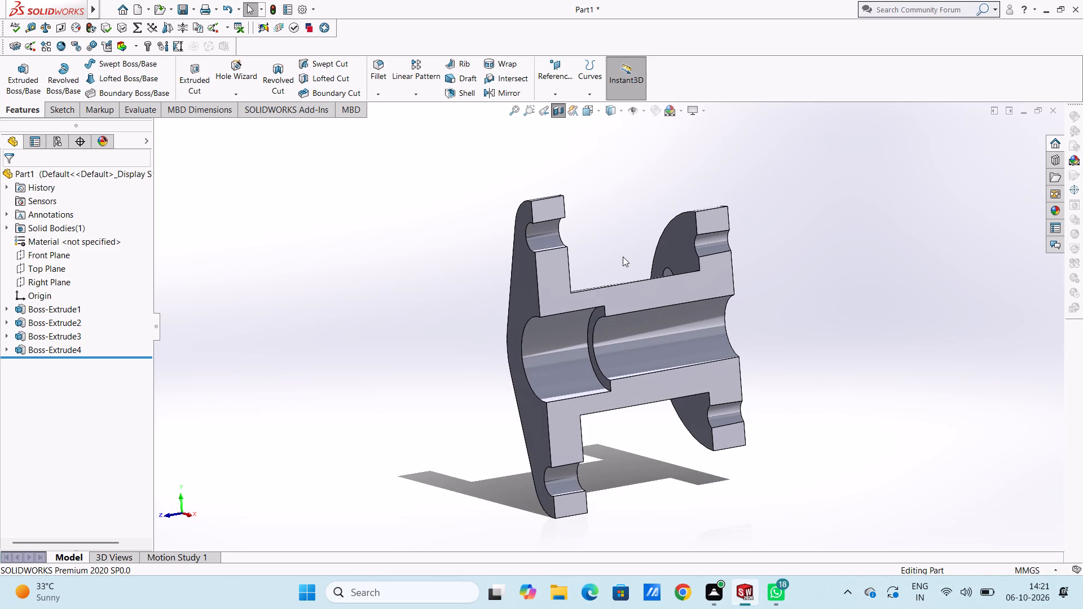
scroll(623, 257, up, 2)
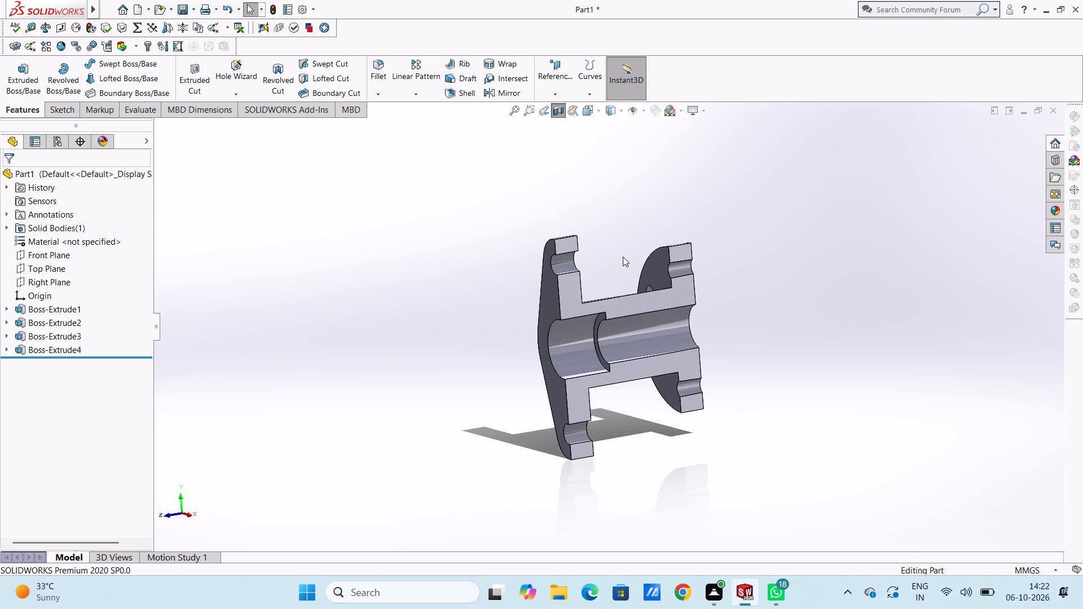
scroll(623, 257, up, 1)
middle_drag(623, 257, 642, 260)
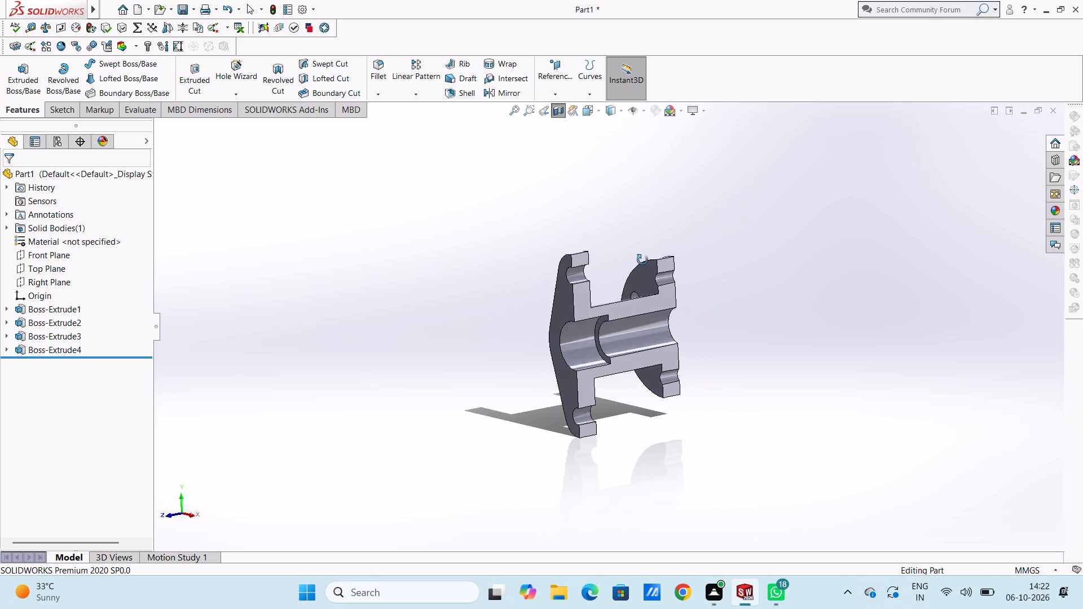
middle_drag(642, 260, 684, 262)
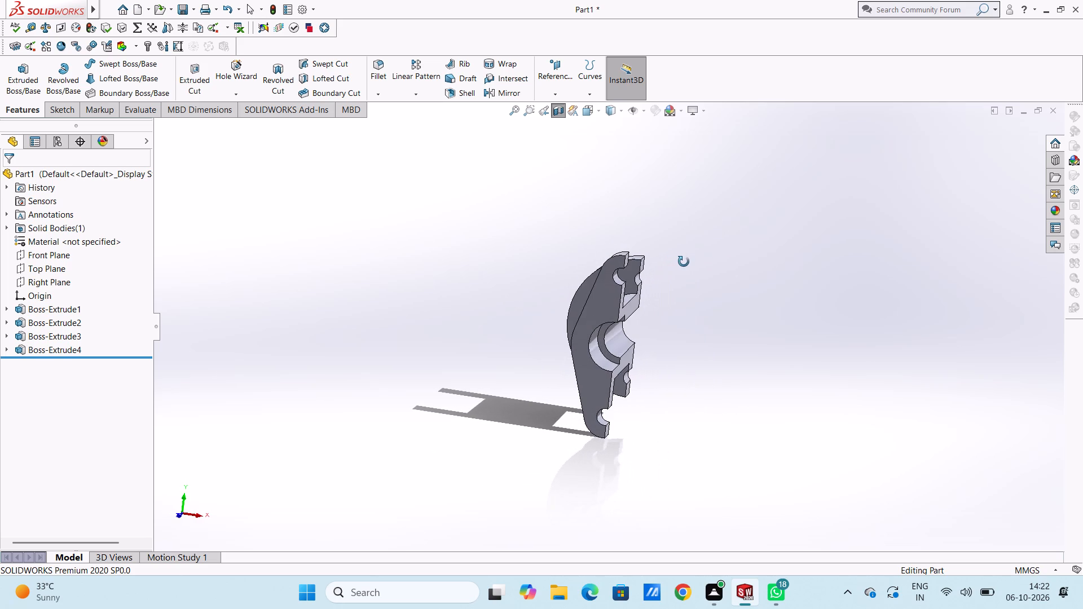
middle_drag(684, 262, 721, 284)
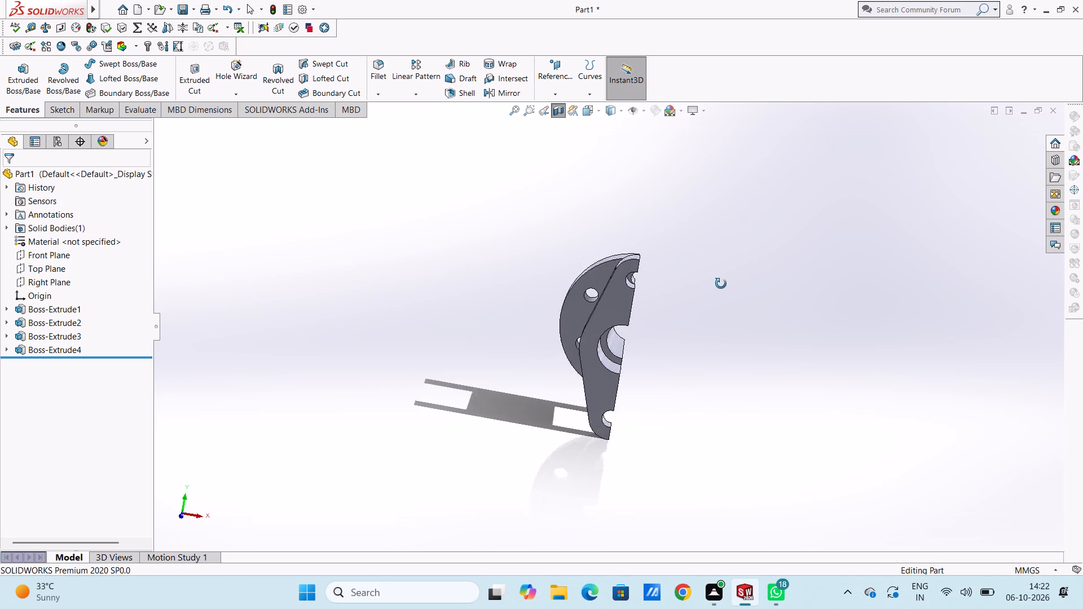
middle_drag(721, 284, 791, 308)
middle_drag(595, 225, 598, 288)
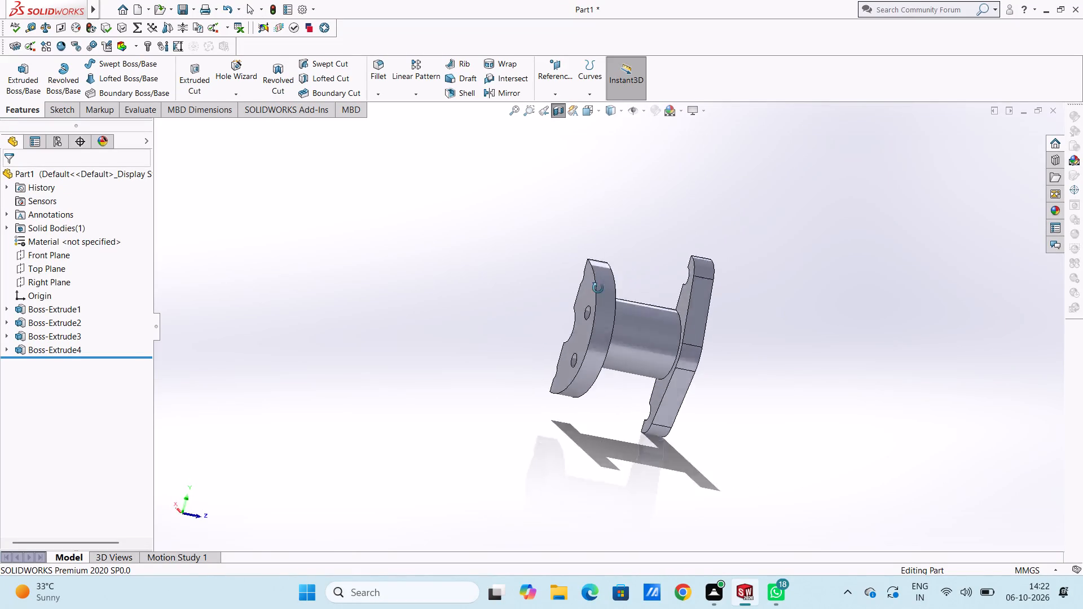
middle_drag(598, 288, 543, 259)
middle_drag(543, 259, 738, 321)
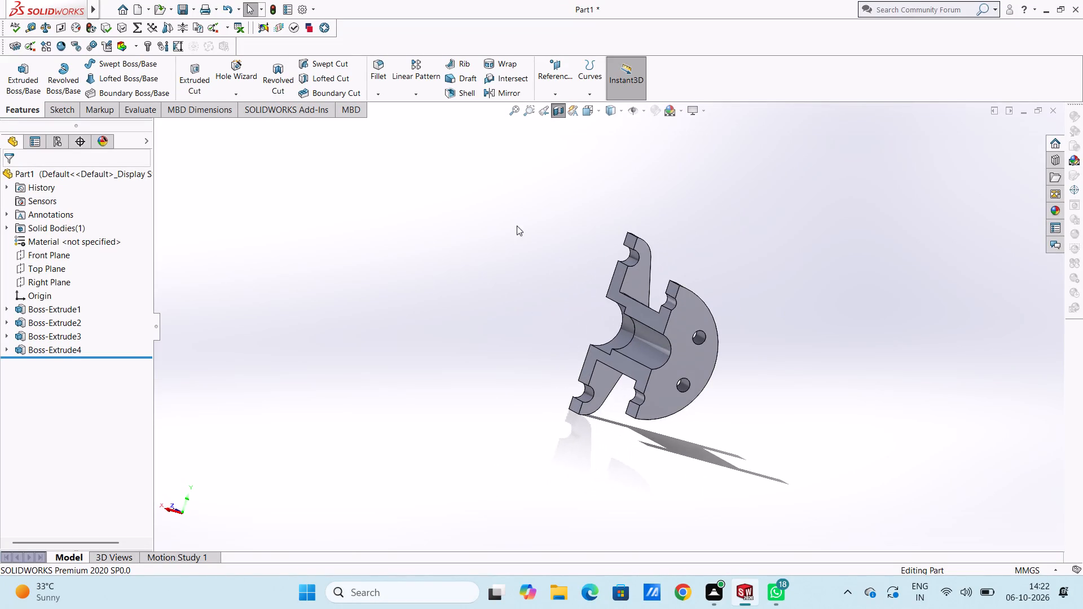
middle_drag(527, 231, 580, 296)
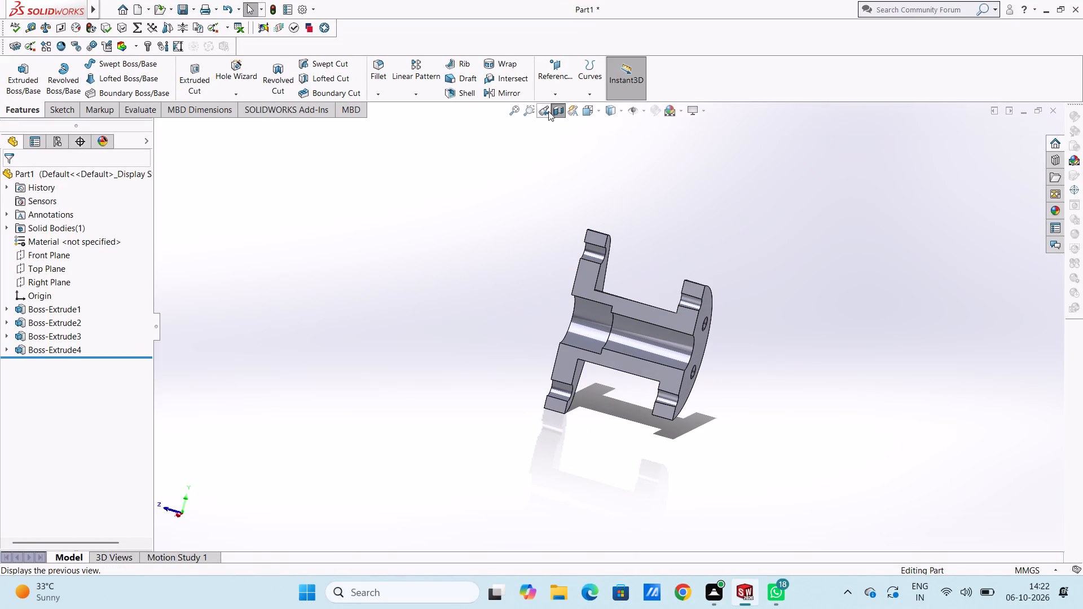
Turn off the section view to show the whole part.
click(561, 113)
Examine the complete flanged hub from several angles, covering the six-hole flange, cylindrical hub and two-lug end plate.
middle_drag(508, 191, 512, 199)
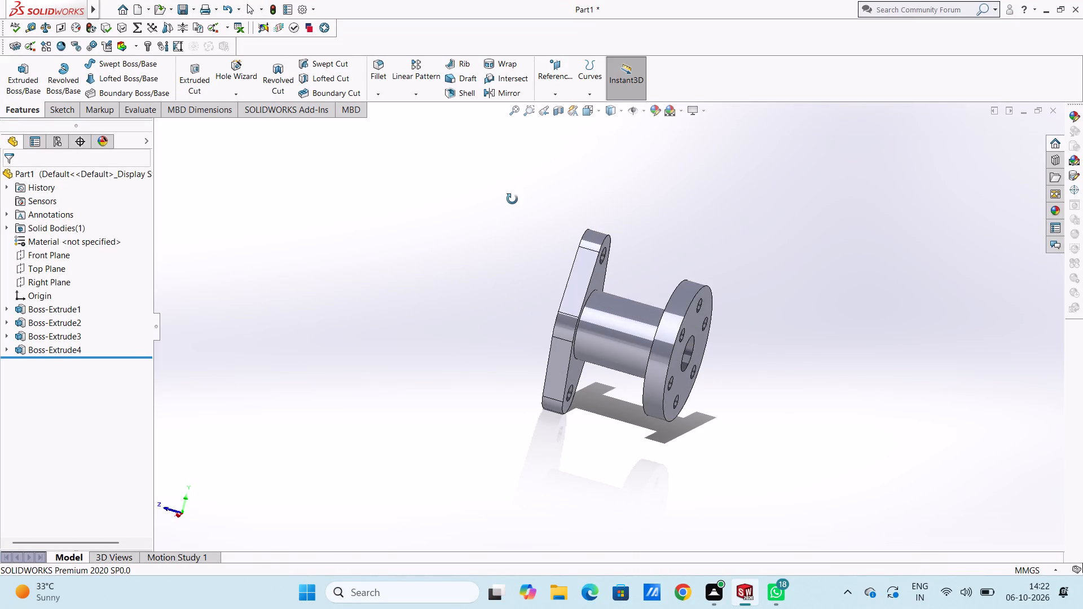
middle_drag(512, 199, 598, 239)
middle_drag(505, 215, 544, 336)
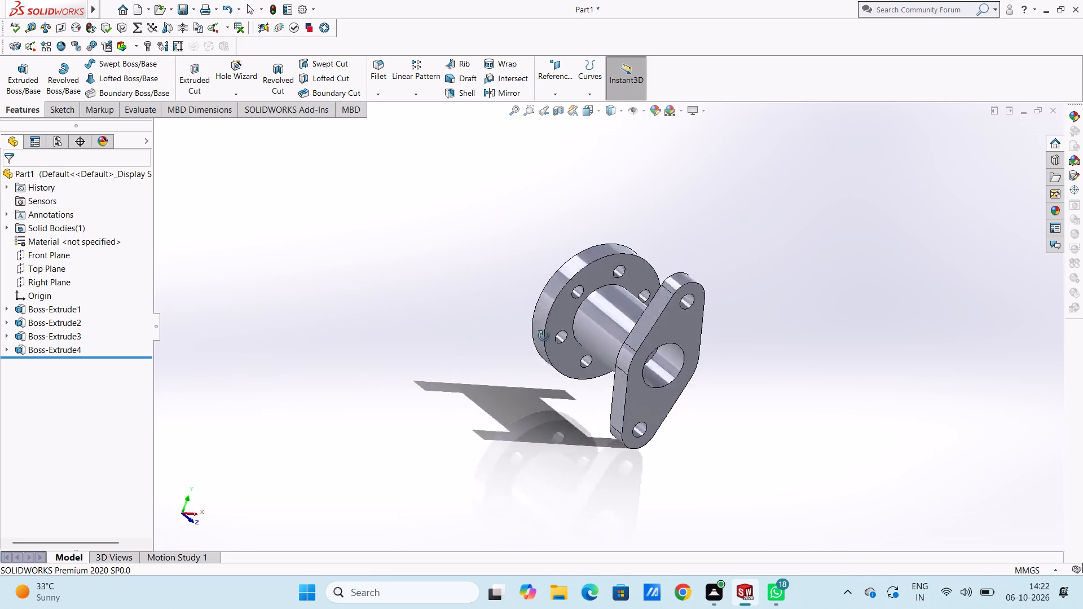
middle_drag(544, 336, 515, 329)
middle_drag(488, 311, 451, 265)
middle_drag(440, 253, 433, 245)
middle_drag(391, 230, 383, 229)
middle_drag(515, 280, 635, 262)
middle_drag(638, 261, 640, 261)
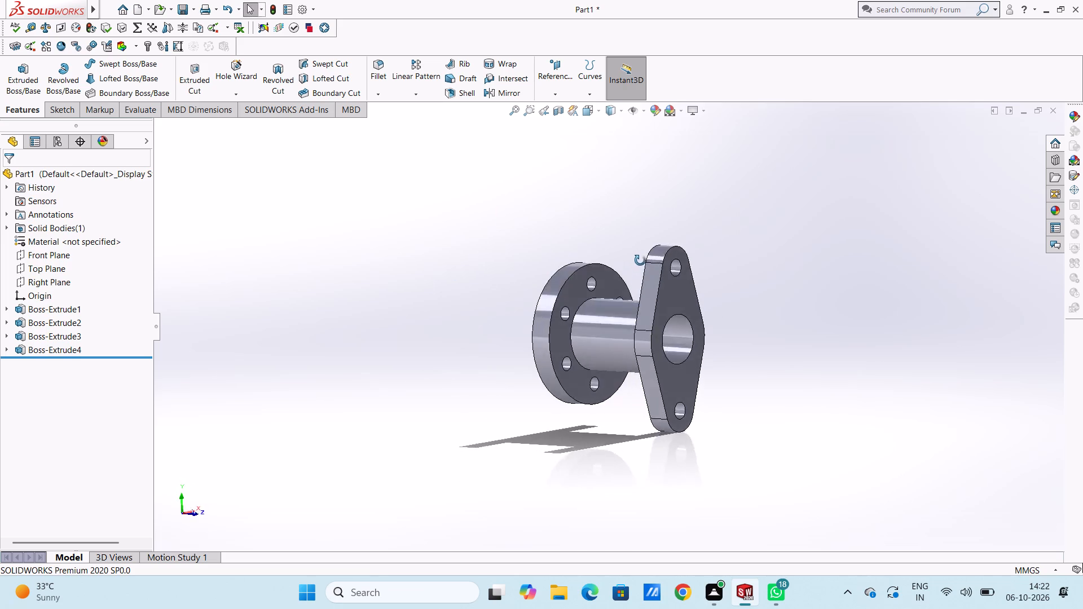
middle_drag(640, 261, 517, 333)
middle_drag(504, 287, 529, 305)
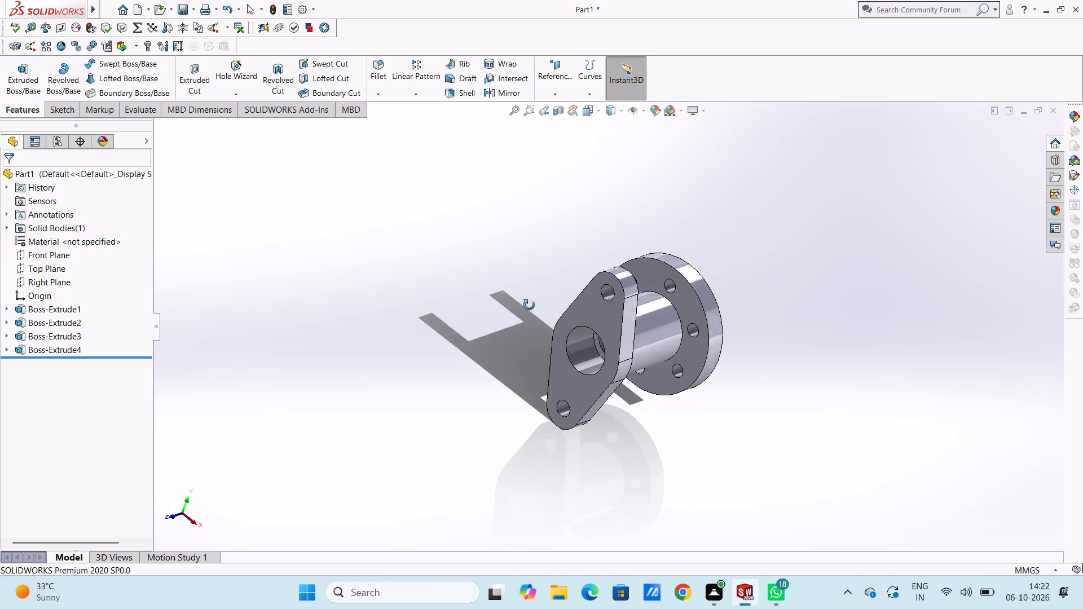
middle_drag(529, 305, 580, 353)
middle_drag(580, 353, 552, 345)
middle_drag(520, 274, 509, 266)
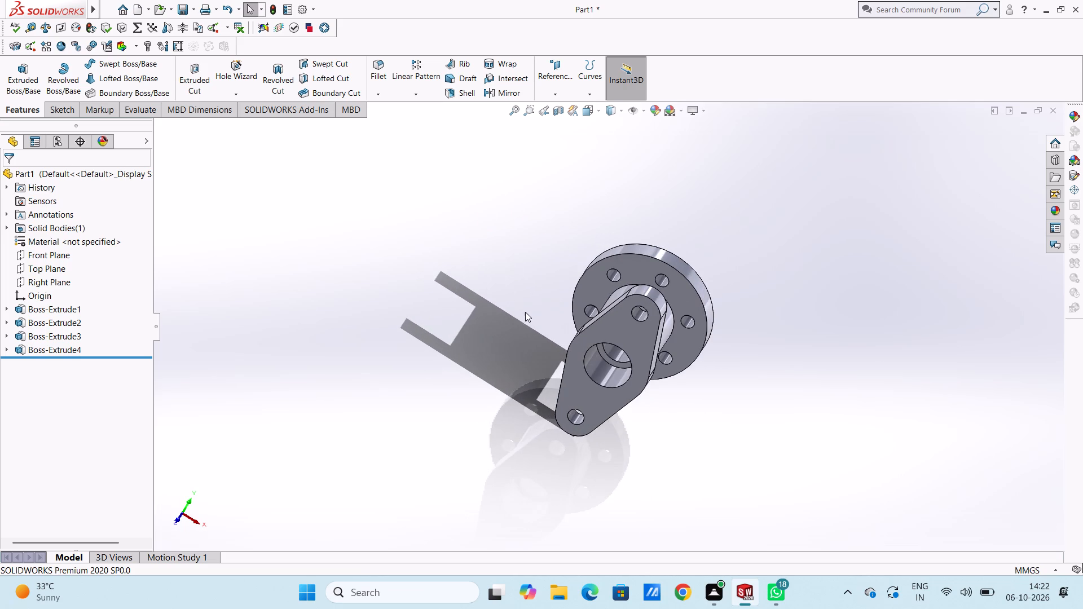
middle_drag(526, 312, 517, 223)
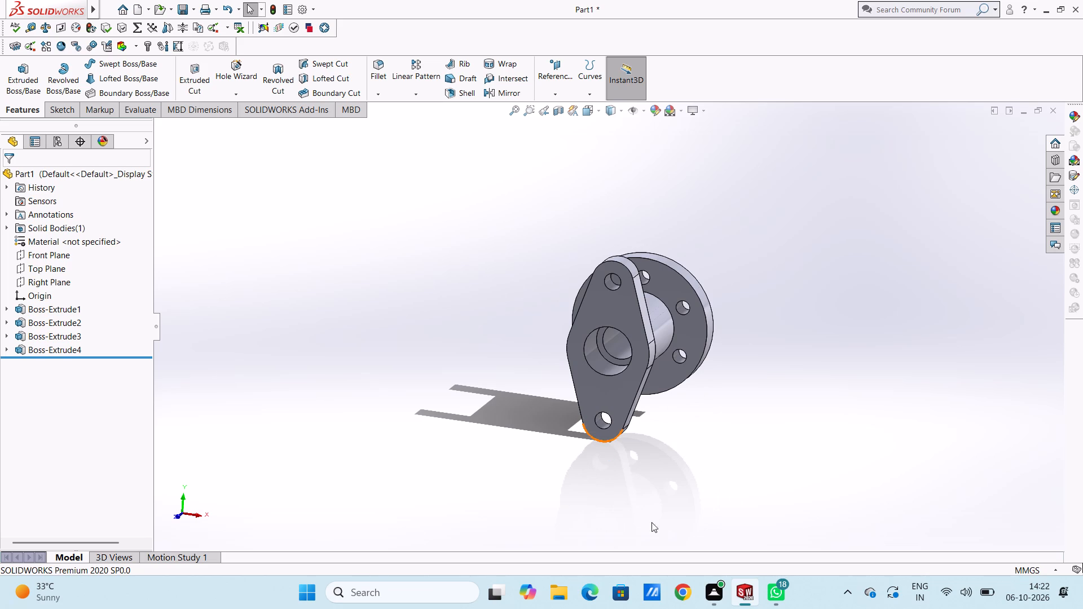
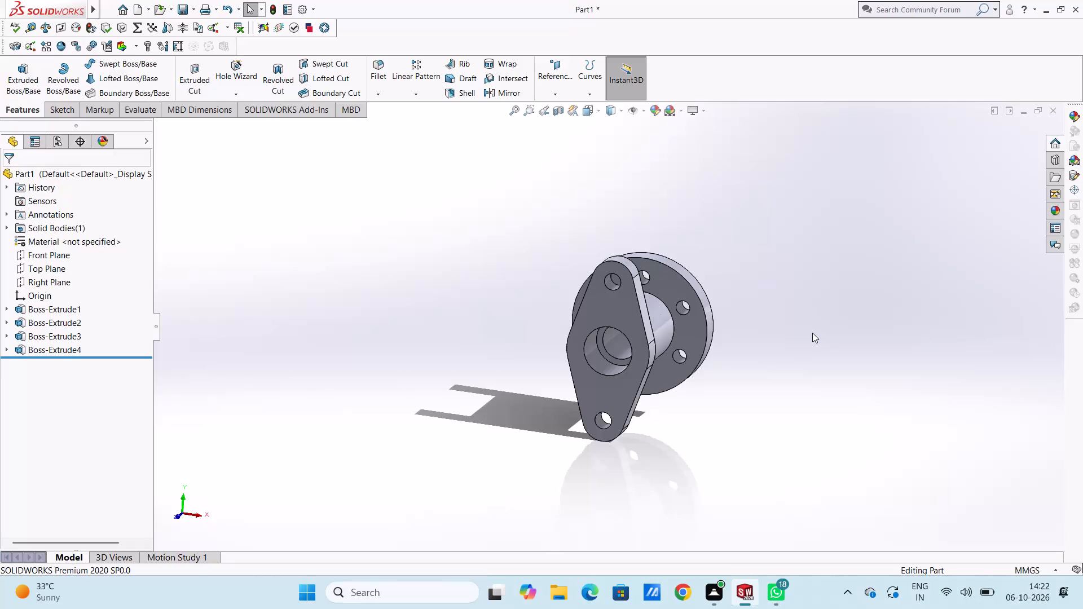
Colour the whole part dark teal with RGB 0, 85, 96, shown in isometric view.
middle_drag(825, 270, 792, 275)
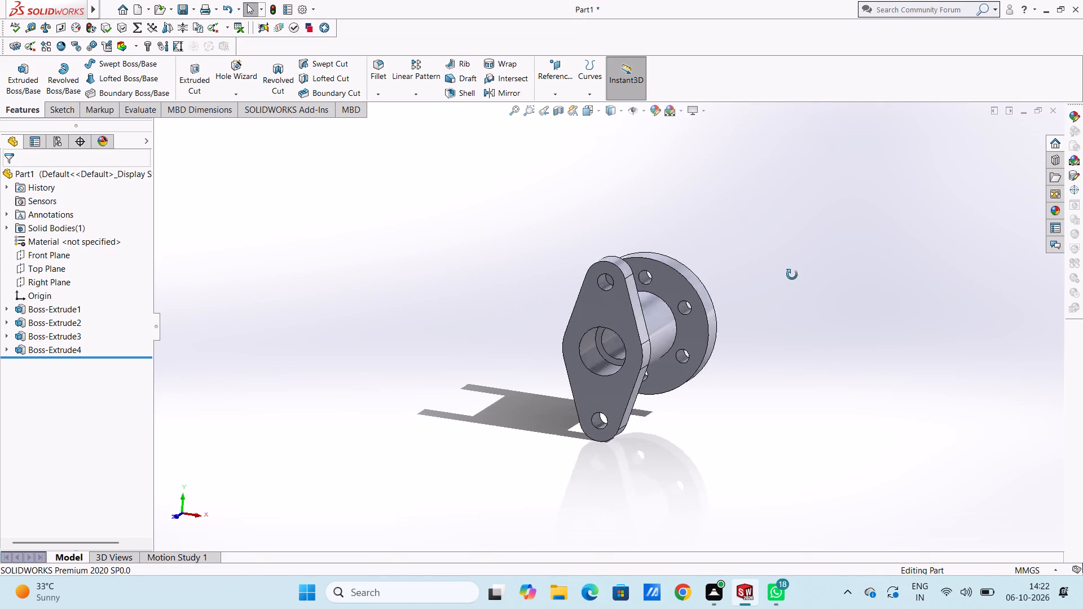
middle_drag(792, 275, 762, 271)
key(Escape)
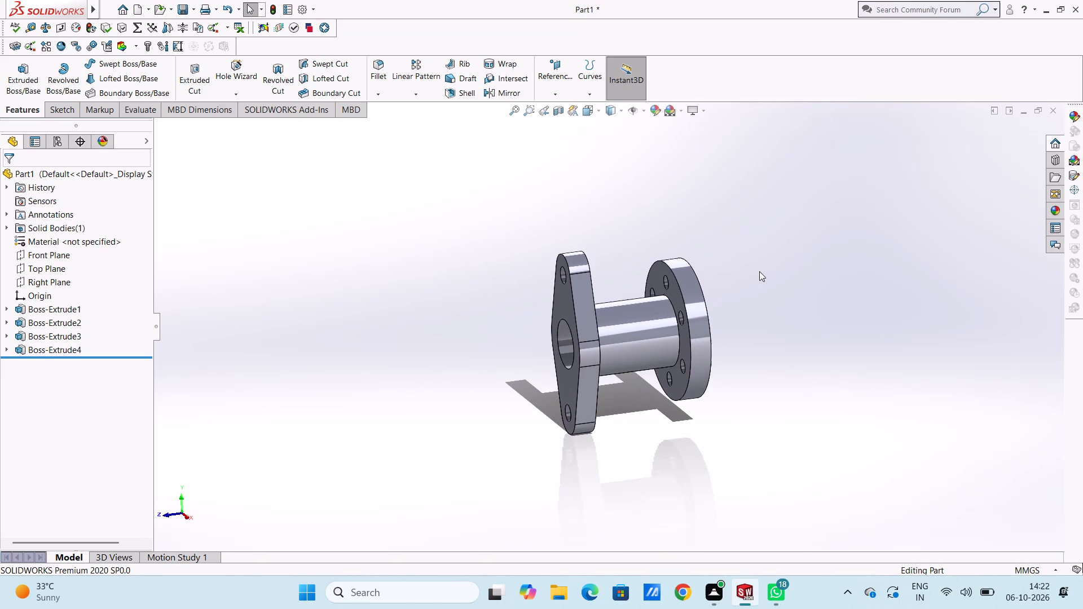
key(ctrl+7)
scroll(752, 271, up, 1)
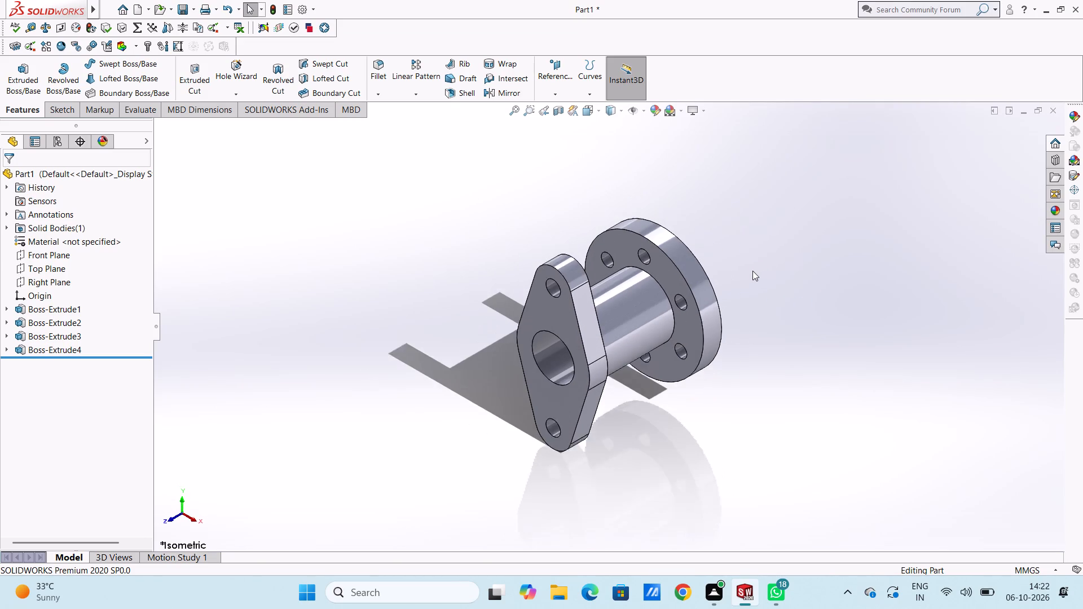
scroll(752, 271, up, 1)
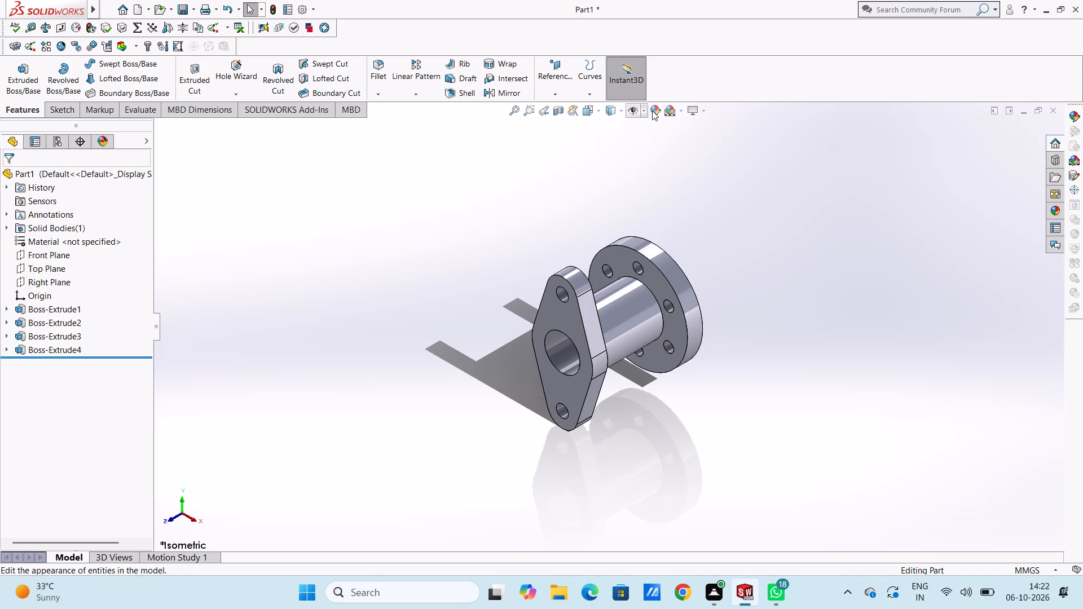
click(652, 111)
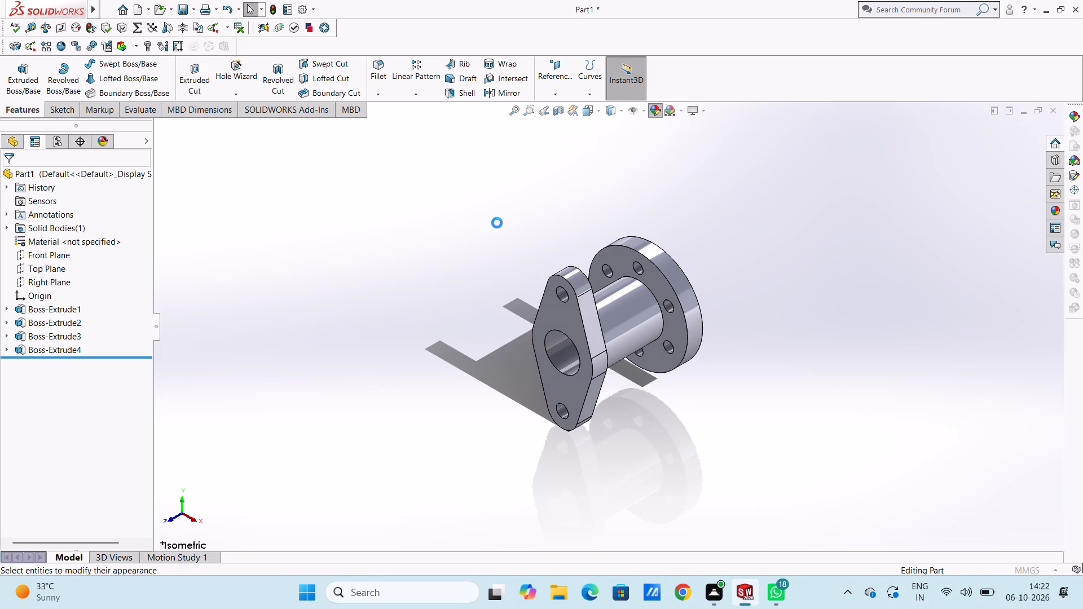
scroll(78, 450, down, 2)
click(81, 368)
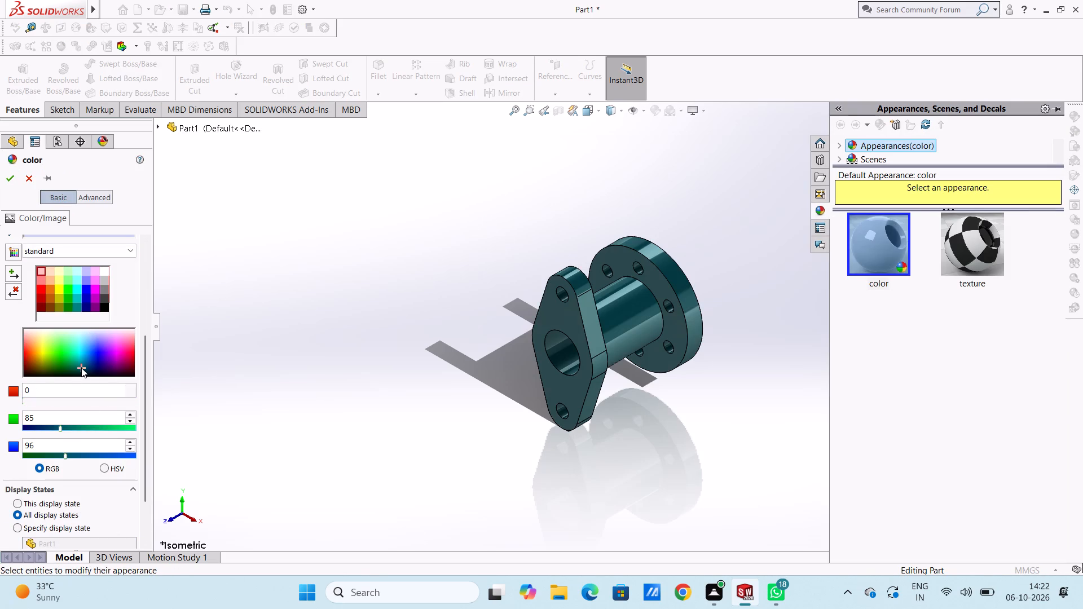
click(12, 178)
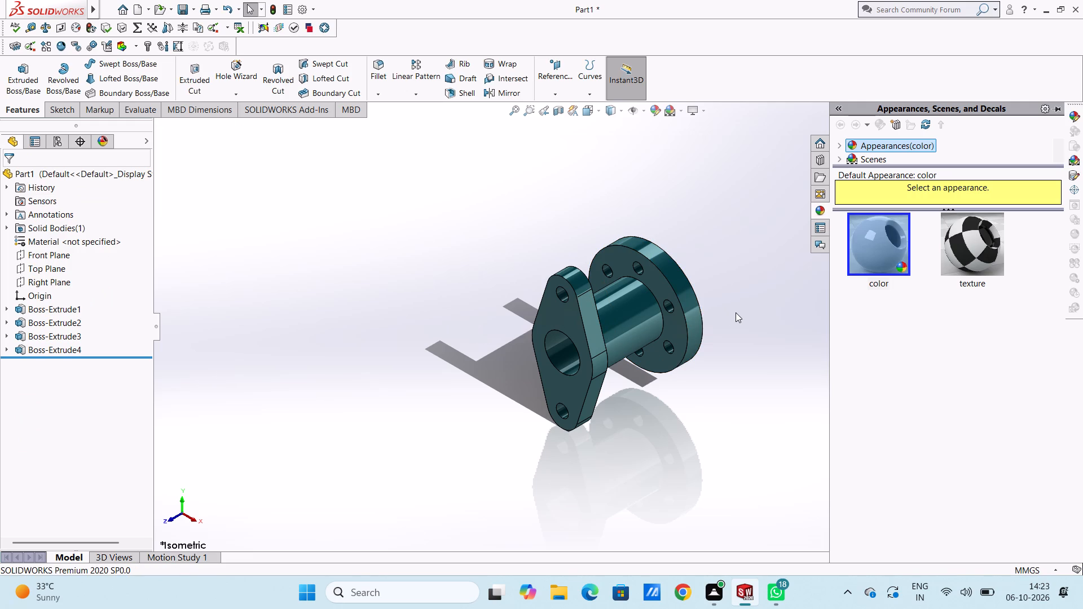
Set the colour of the two-lug end plate's outer face to dark red, RGB 192, 0, 17.
click(575, 324)
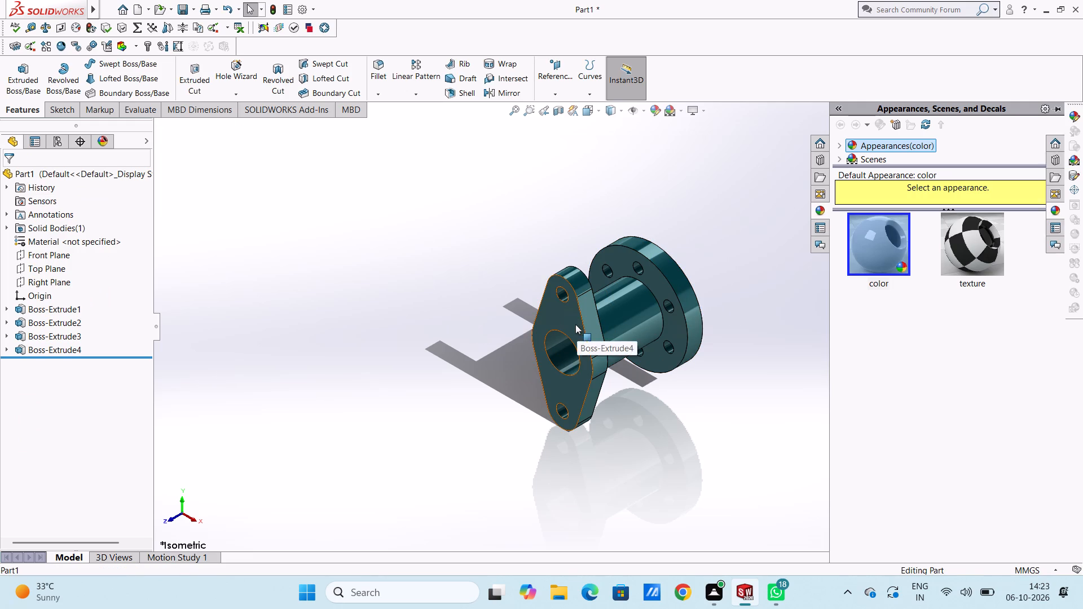
click(654, 109)
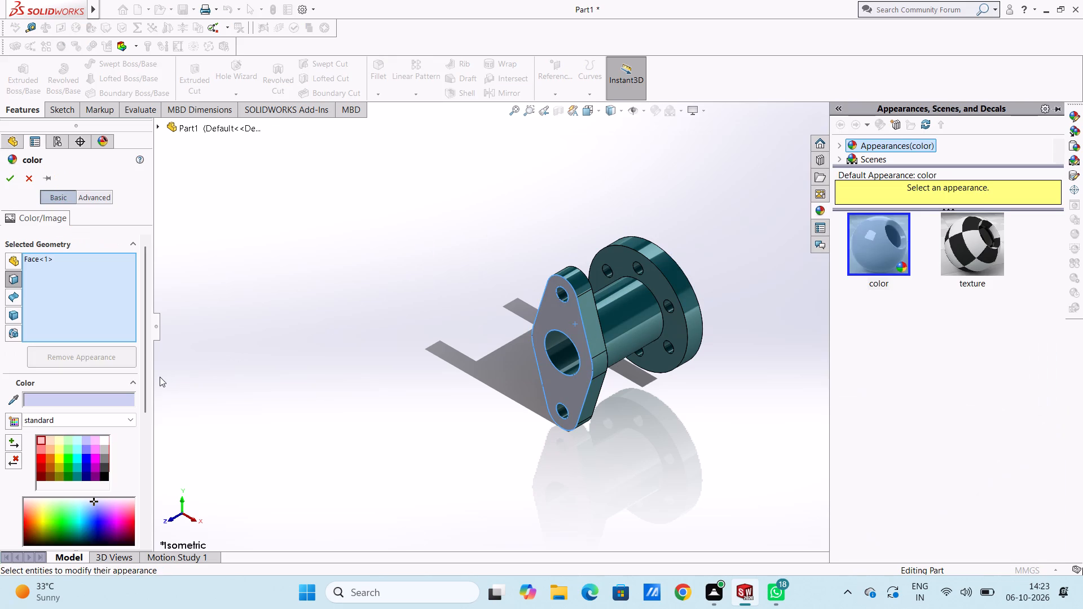
scroll(96, 430, down, 3)
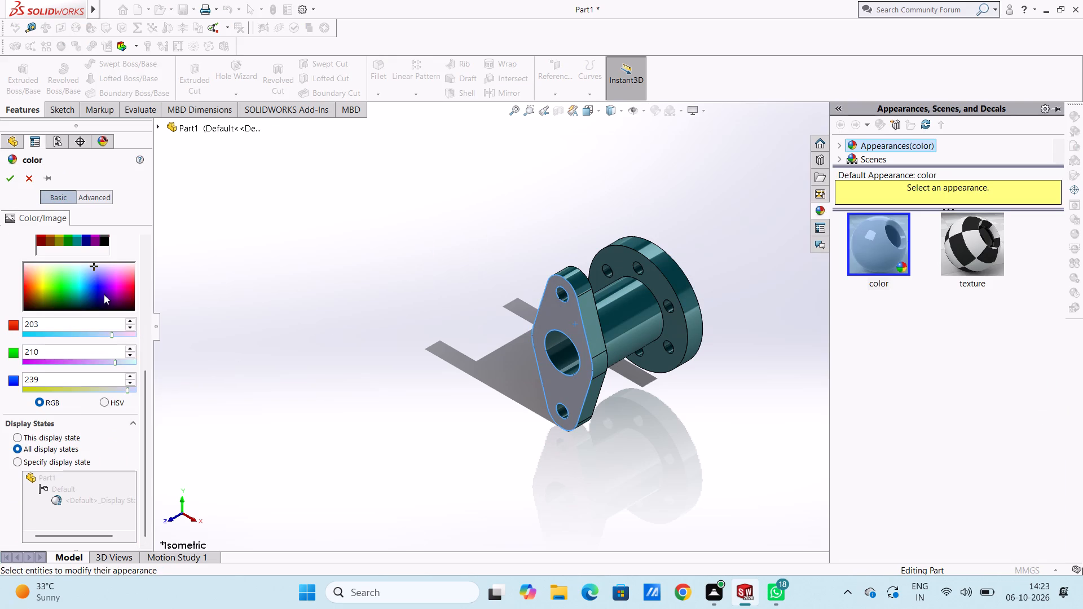
click(104, 294)
click(106, 296)
click(111, 294)
click(111, 286)
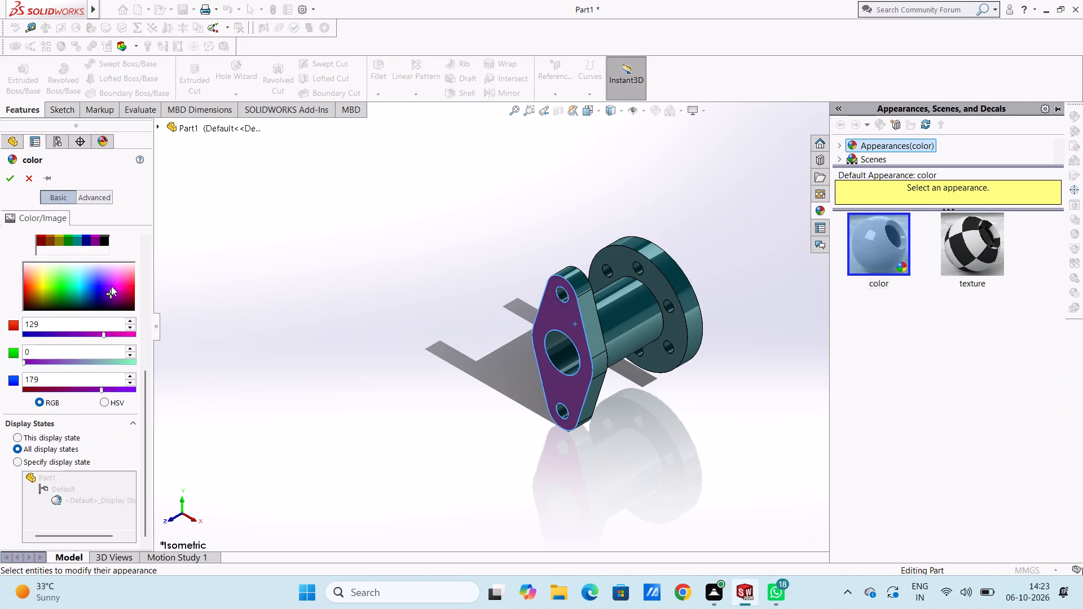
click(115, 280)
click(121, 277)
click(126, 282)
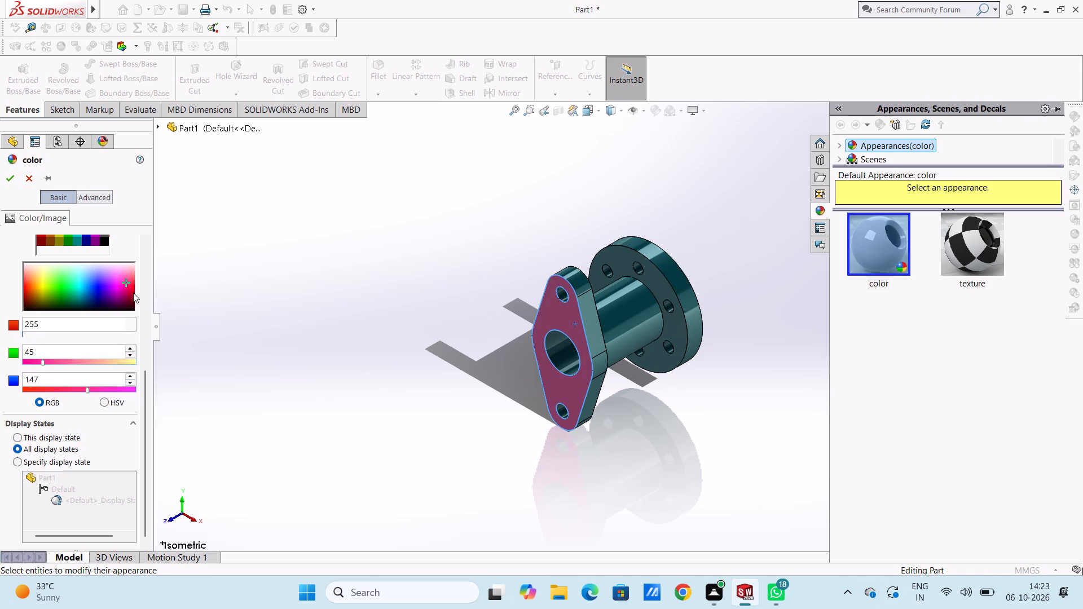
click(133, 293)
Add the end plate's rounded and flat edge faces and its hub-side face to the red colour selection.
scroll(632, 360, down, 3)
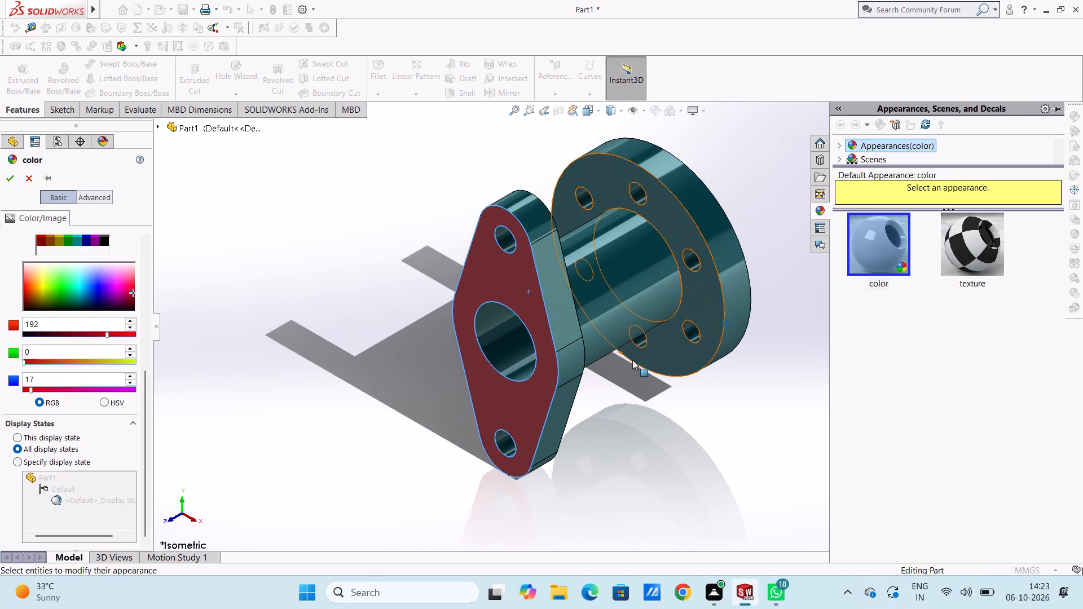
click(563, 290)
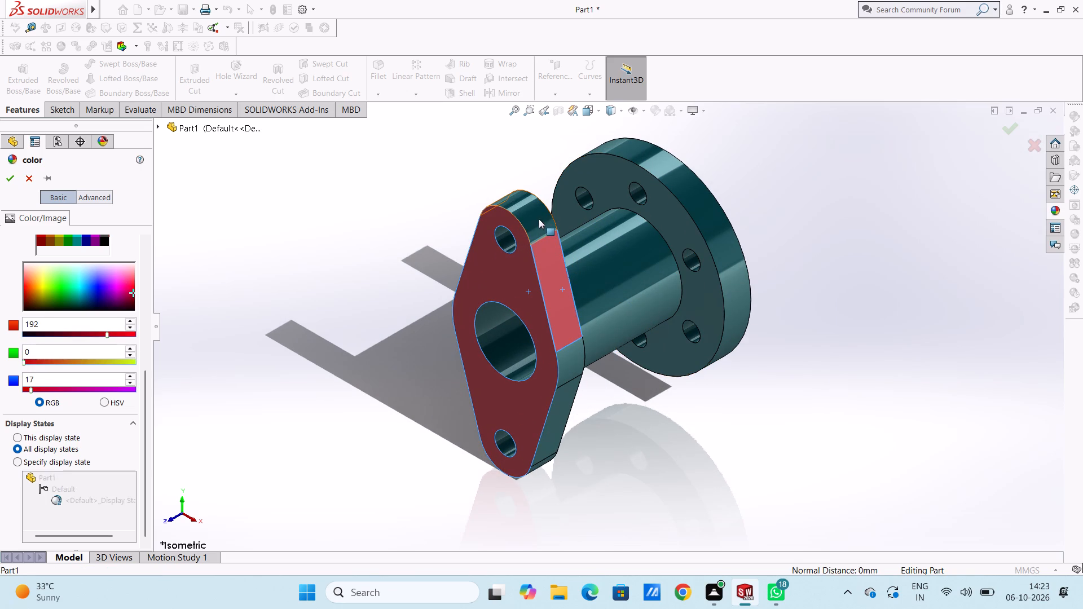
click(539, 219)
click(571, 369)
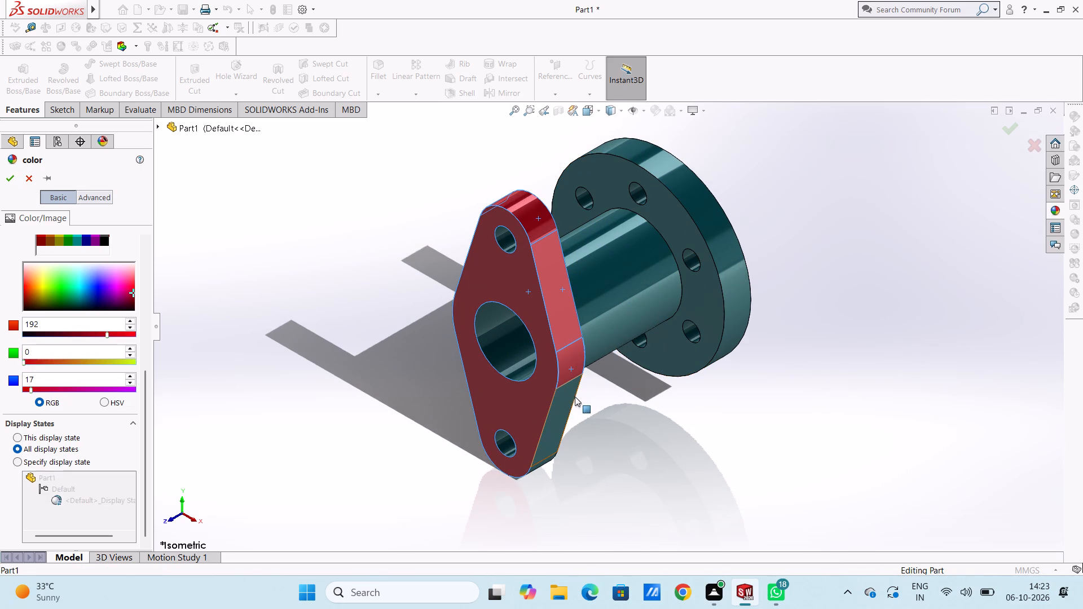
click(570, 405)
middle_drag(390, 313, 443, 348)
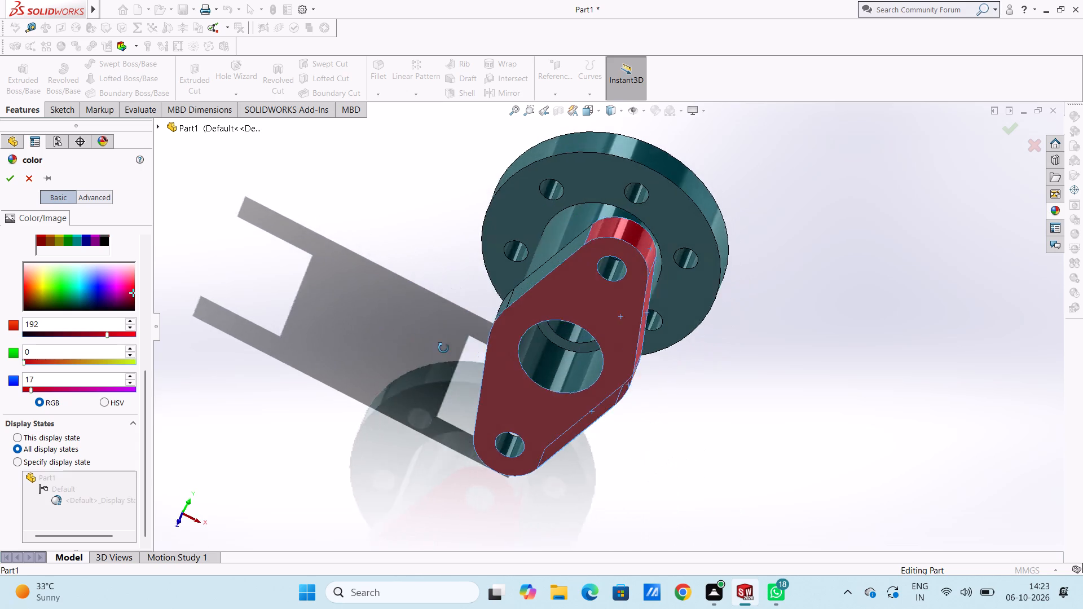
middle_drag(443, 348, 483, 405)
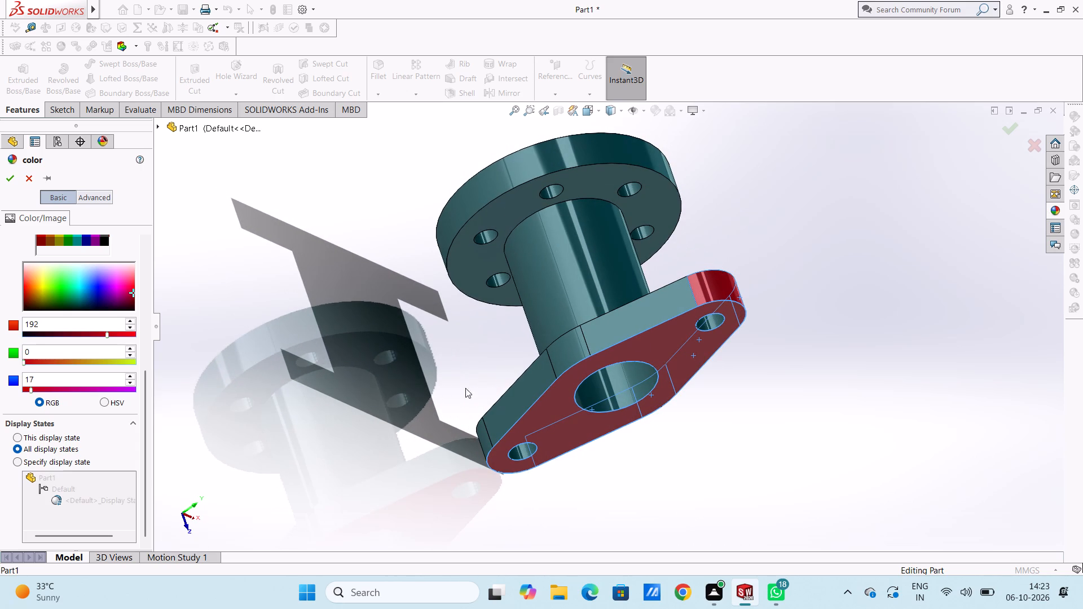
click(653, 316)
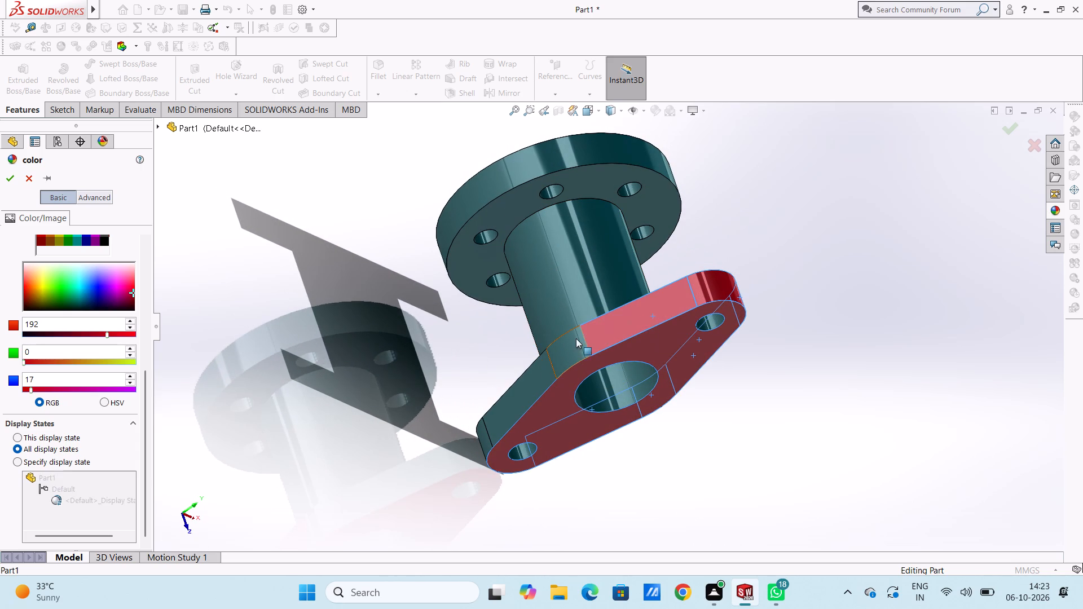
click(571, 341)
click(525, 382)
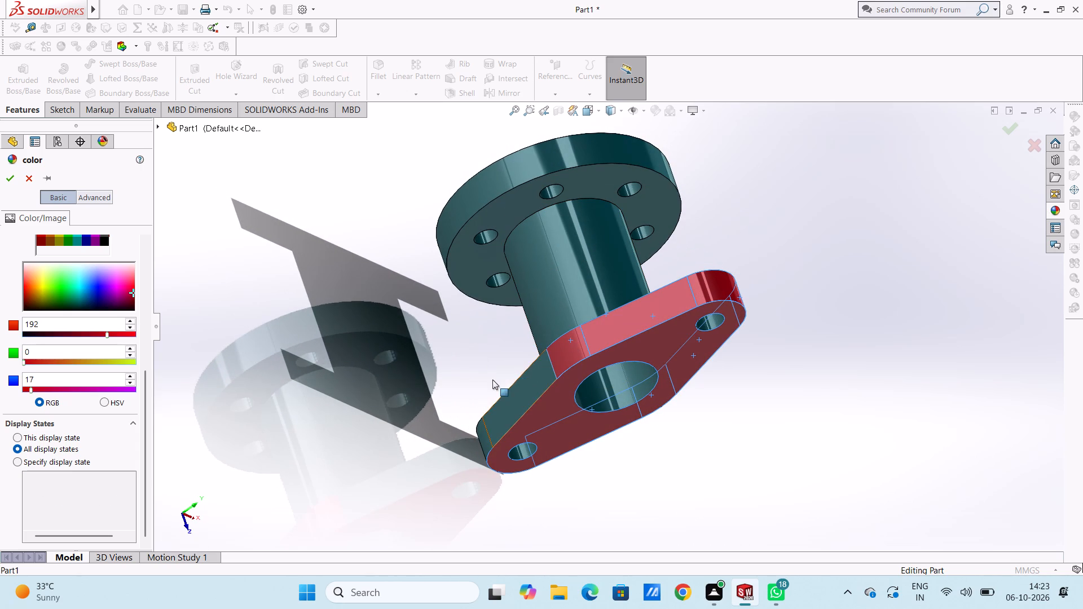
middle_drag(395, 391, 512, 351)
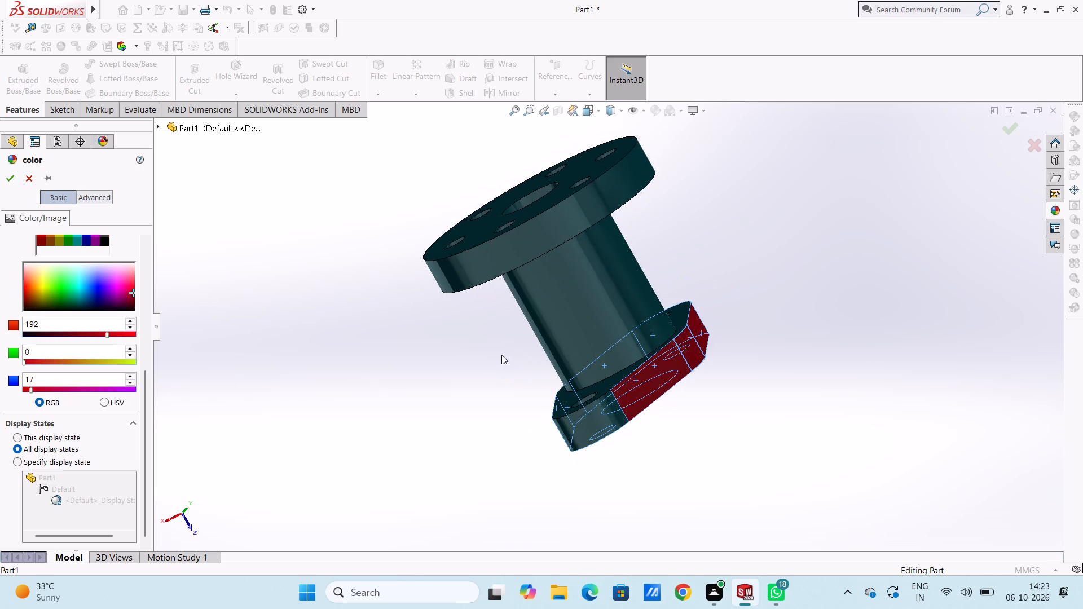
click(601, 423)
middle_drag(520, 392, 525, 418)
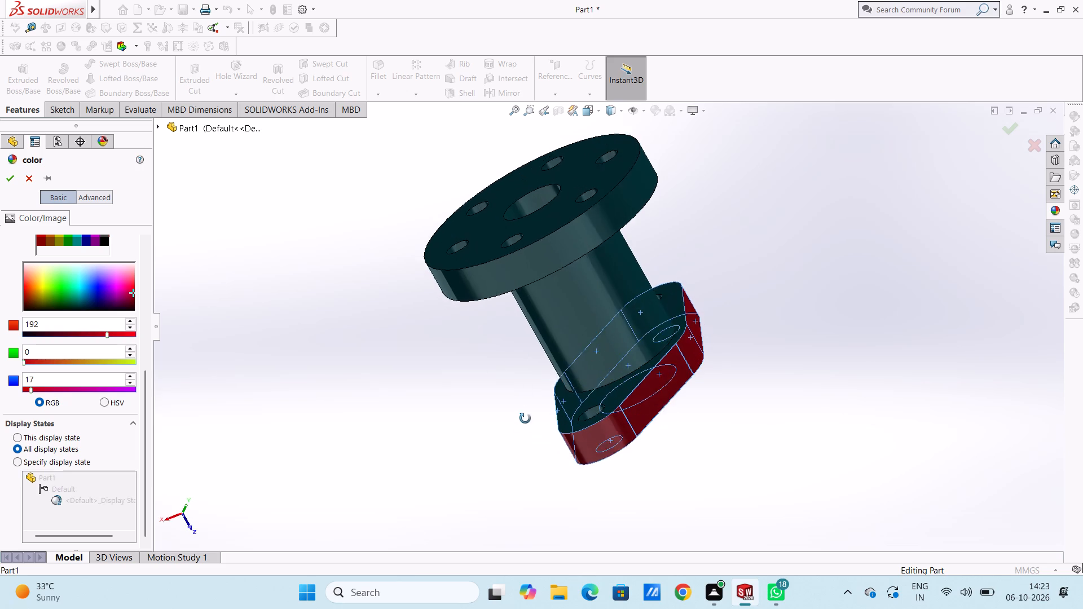
middle_drag(525, 418, 525, 451)
scroll(525, 449, up, 1)
click(576, 405)
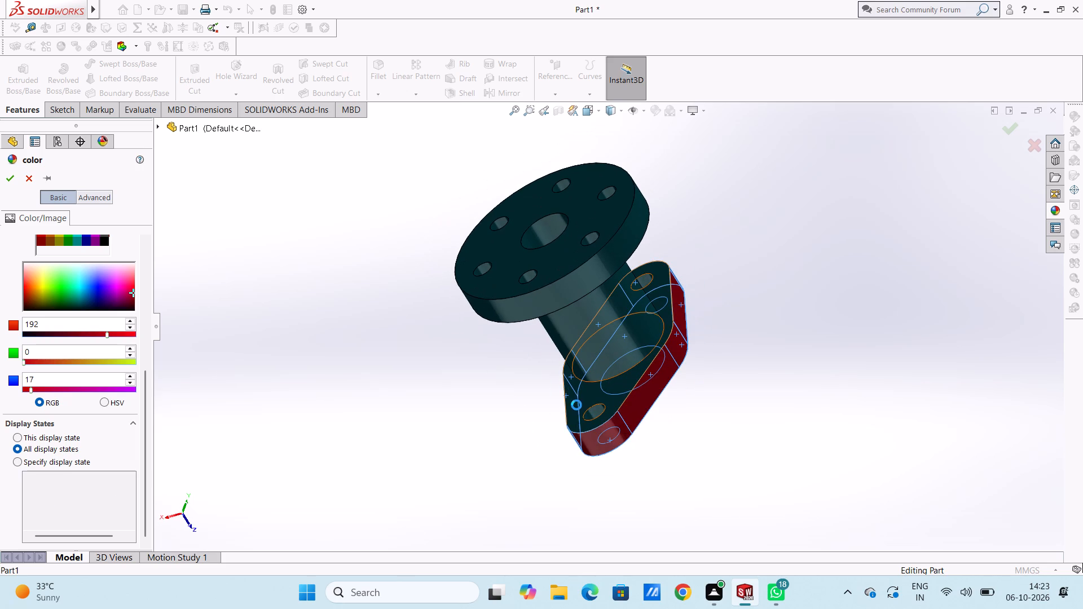
Check the end plate from all sides for uncoloured faces and apply the red appearance.
middle_drag(471, 410, 407, 465)
middle_drag(487, 415, 476, 429)
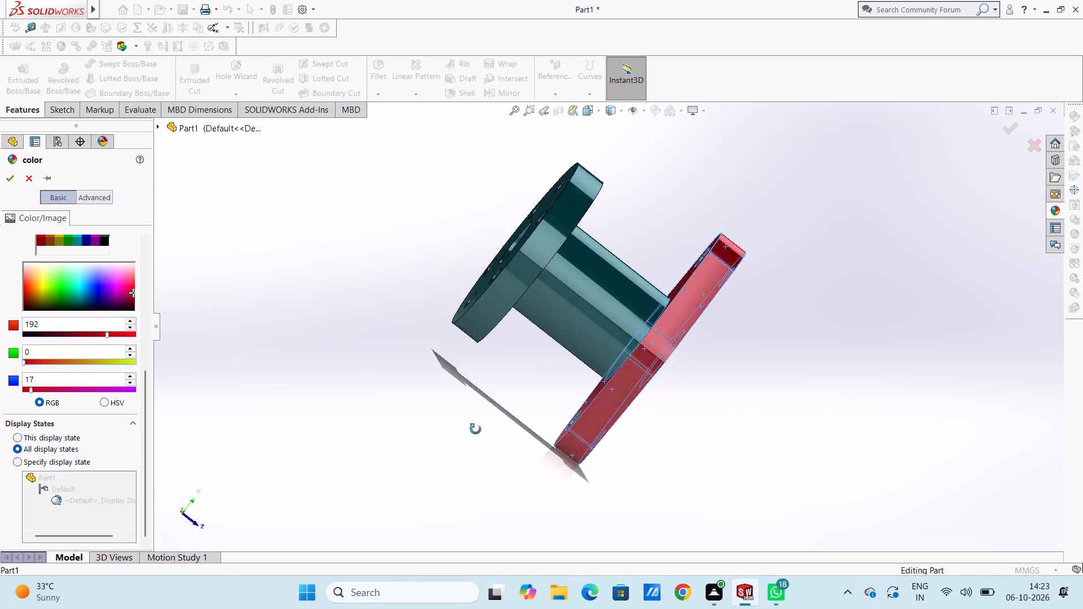
middle_drag(476, 429, 460, 386)
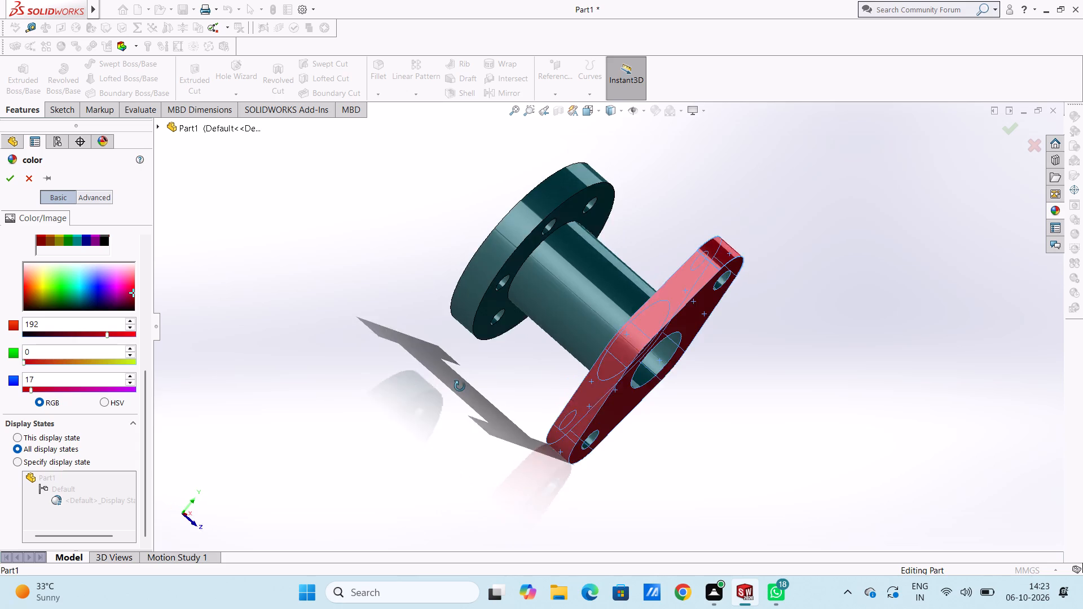
middle_drag(460, 386, 455, 369)
middle_drag(476, 428, 456, 356)
middle_drag(444, 422, 453, 339)
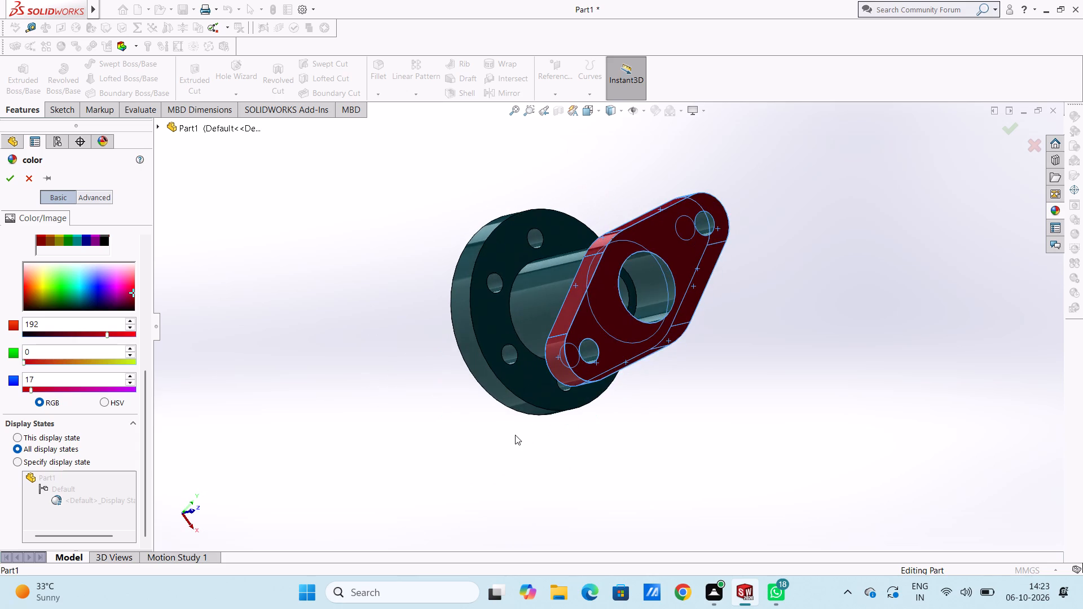
middle_drag(515, 434, 468, 457)
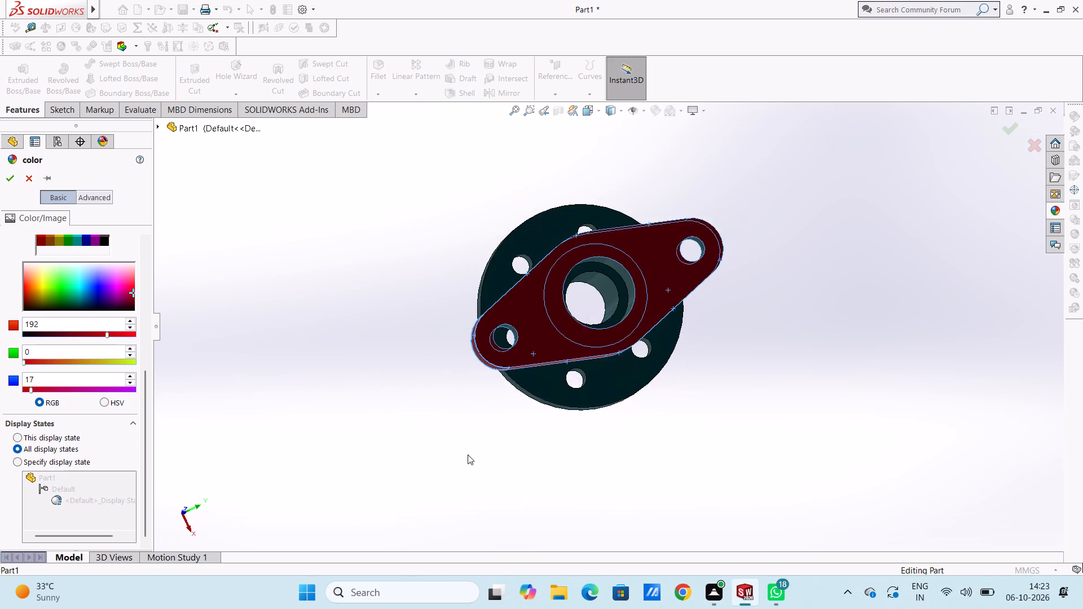
middle_drag(433, 311, 479, 418)
middle_drag(435, 333, 370, 374)
middle_drag(429, 311, 396, 304)
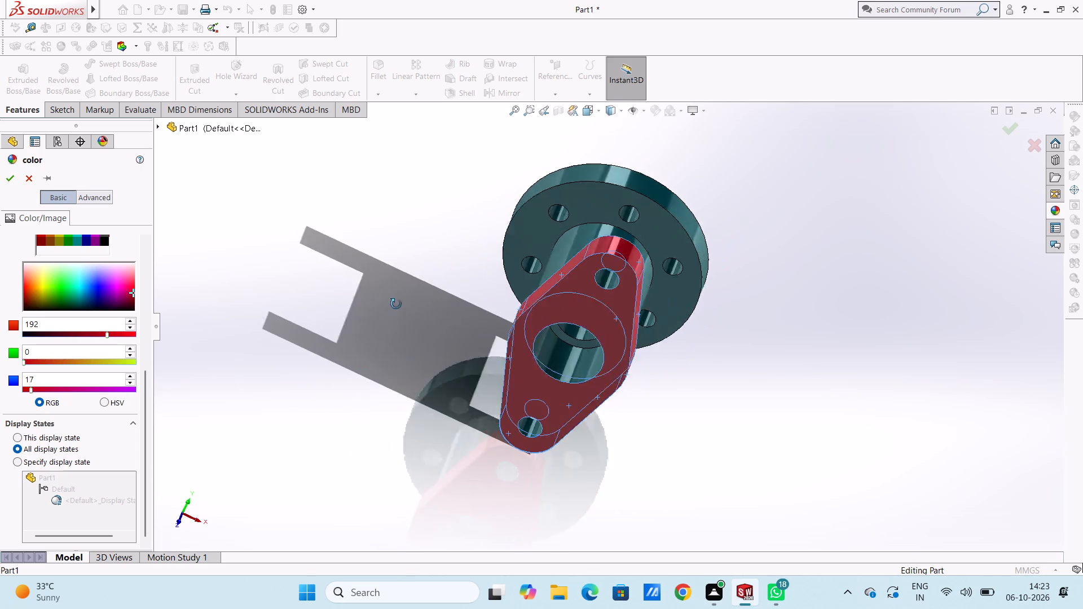
middle_drag(396, 304, 351, 285)
middle_drag(435, 361, 454, 313)
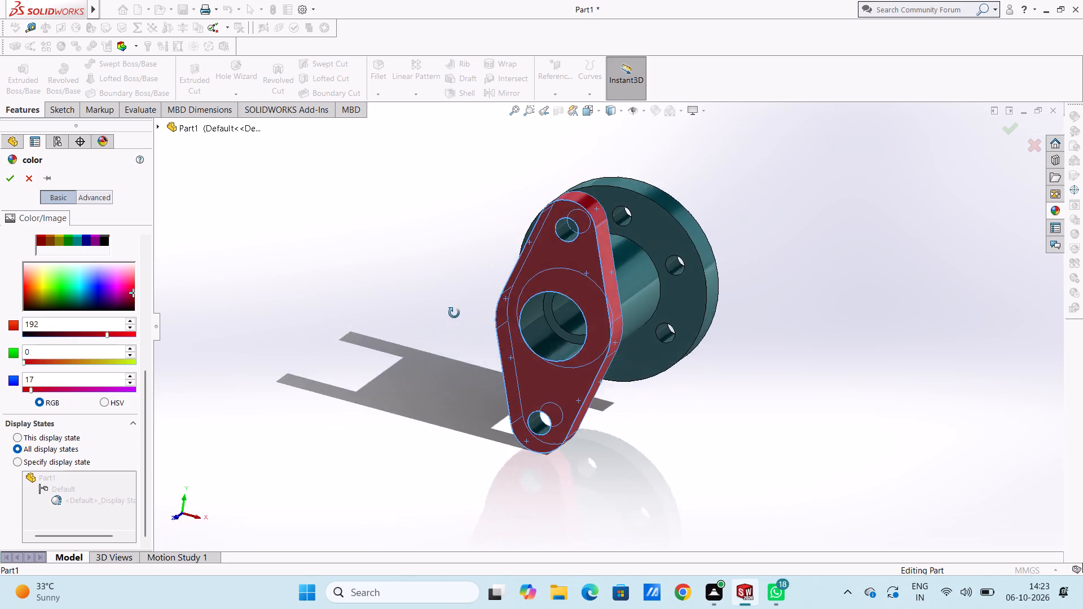
middle_drag(454, 313, 422, 309)
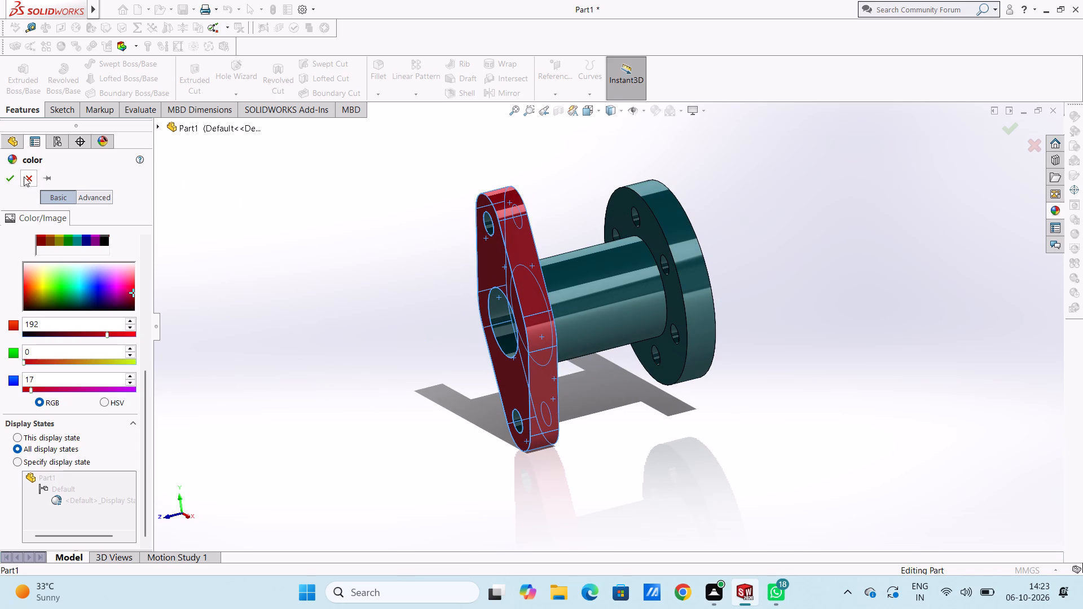
click(11, 177)
Examine the red end plate and teal hub and flange from several angles.
click(274, 260)
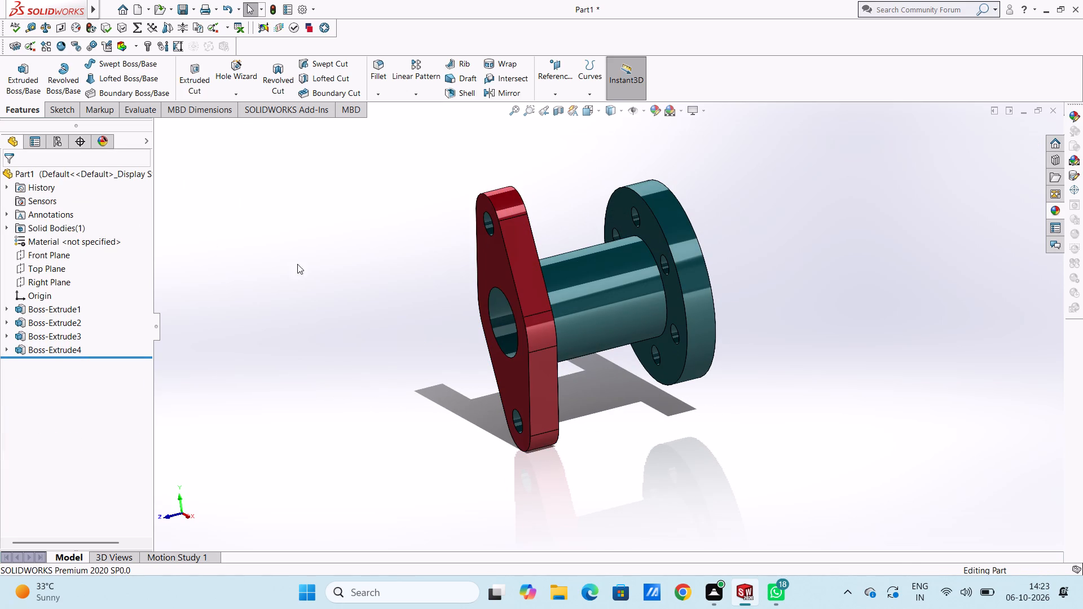
middle_click(336, 254)
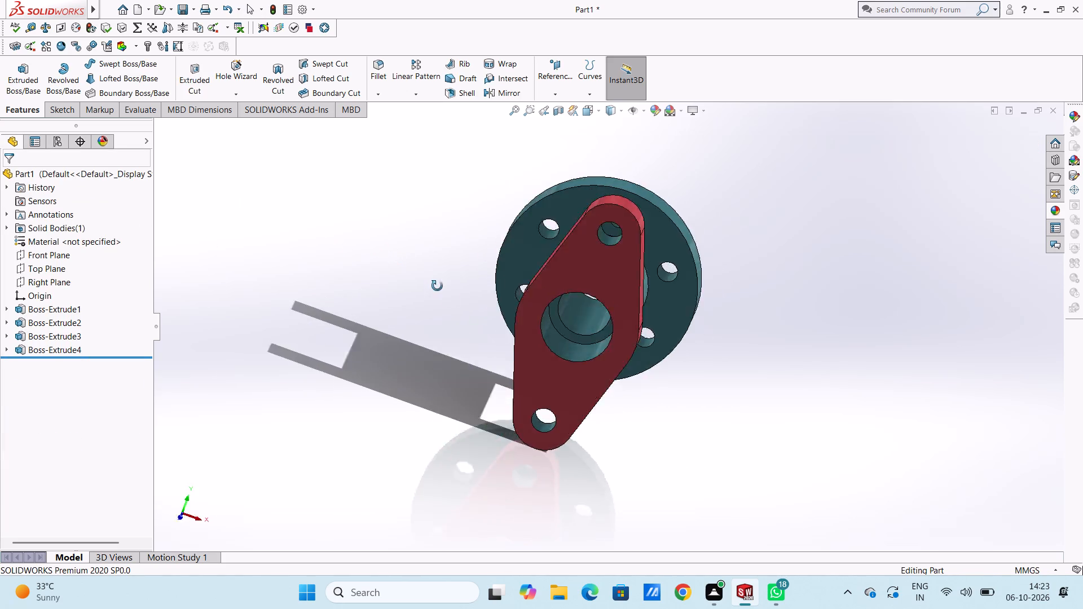
middle_drag(343, 251, 374, 250)
middle_click(374, 250)
middle_drag(410, 309, 381, 283)
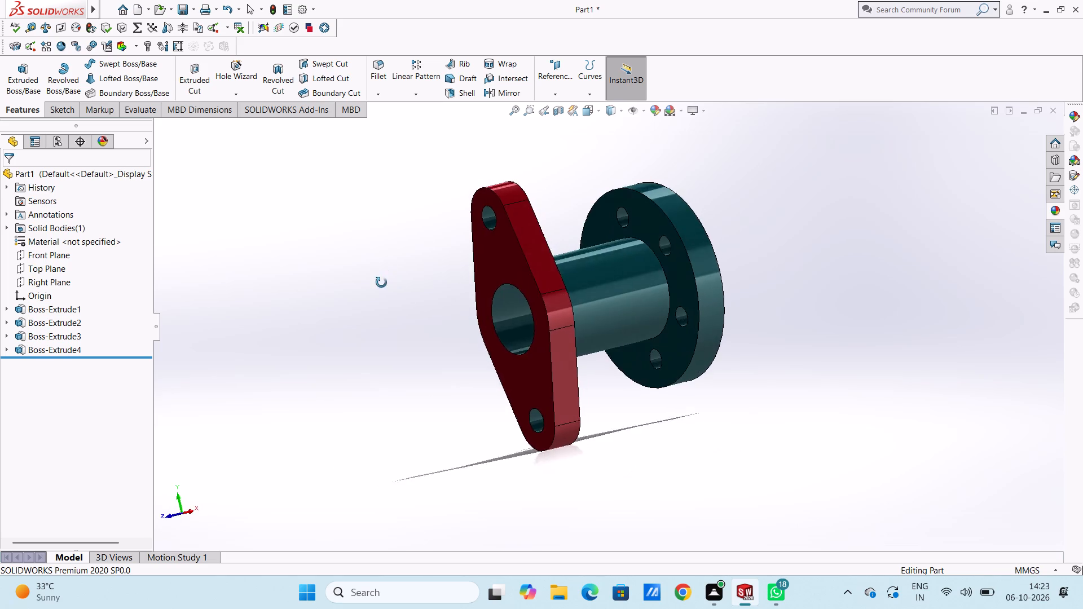
middle_drag(381, 283, 356, 332)
middle_drag(359, 336, 409, 350)
middle_drag(413, 332, 399, 312)
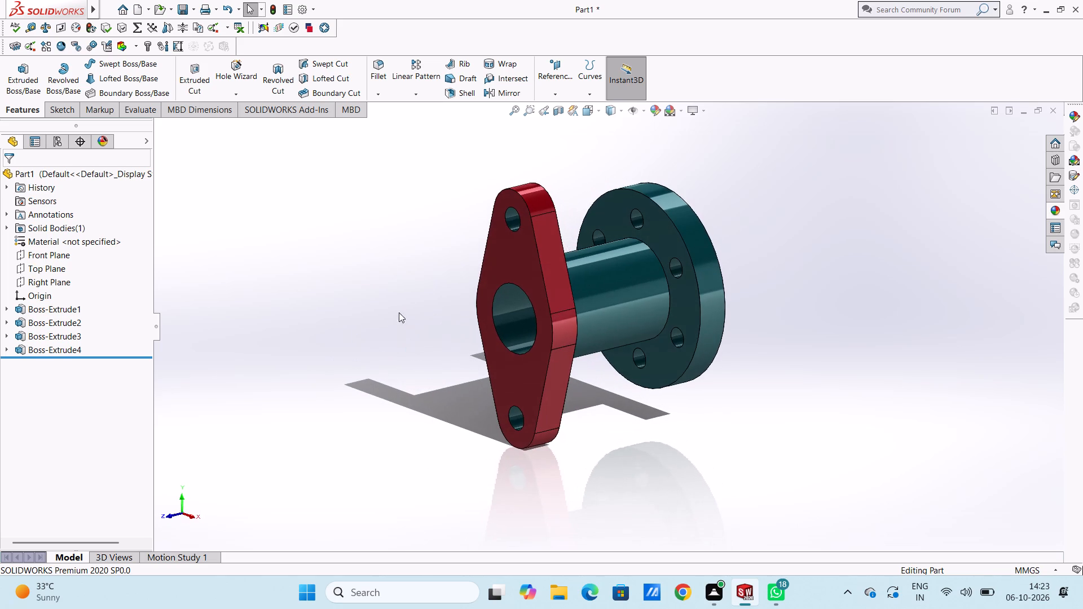
Recolour the hub's outer cylindrical face from the standard swatches to light cyan, RGB 128, 255, 255.
click(605, 304)
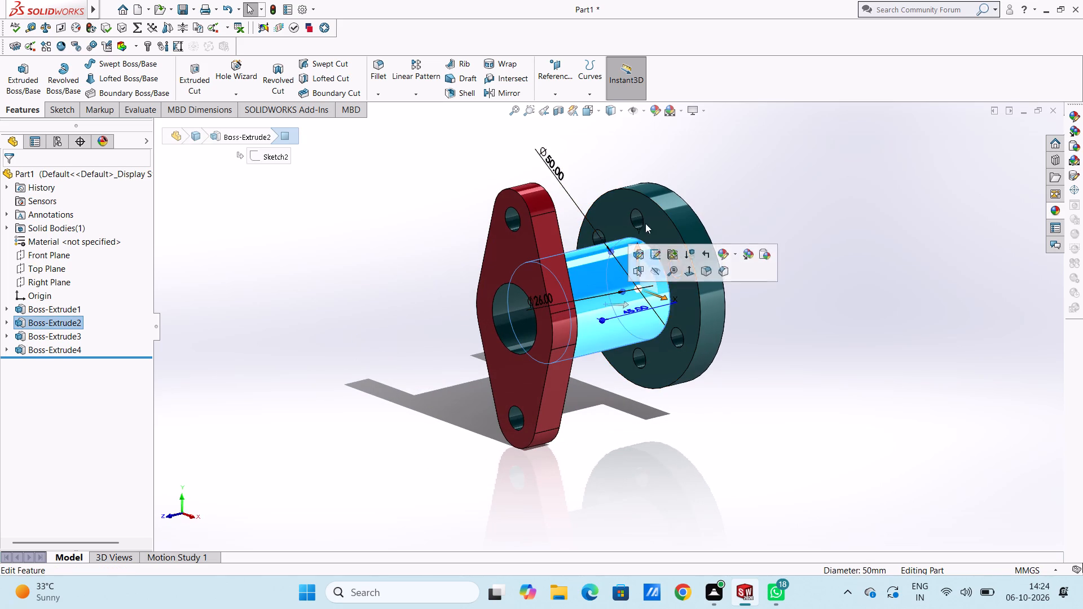
click(652, 112)
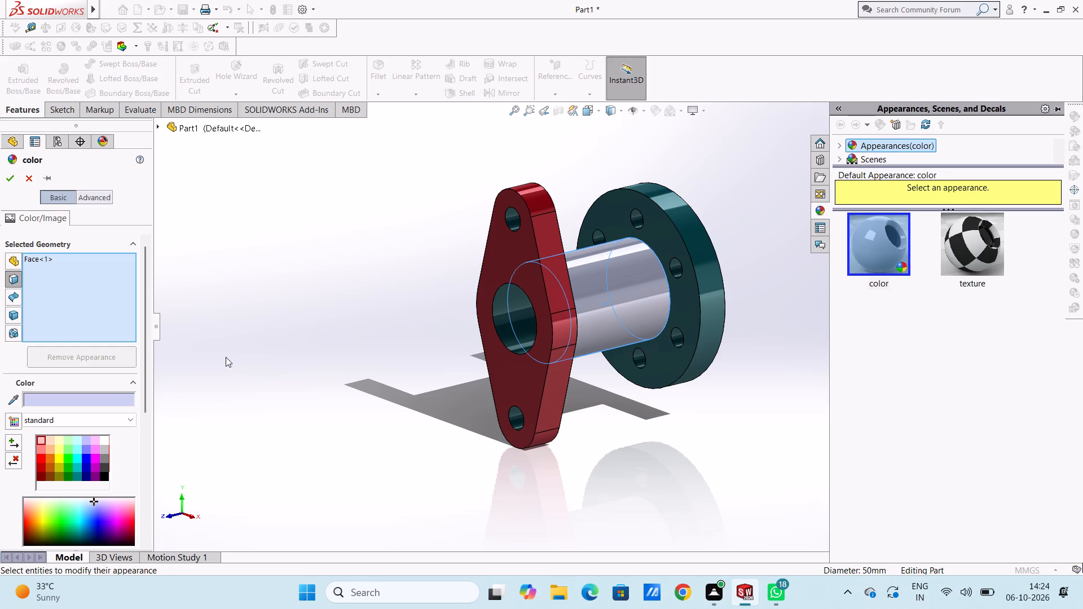
click(103, 448)
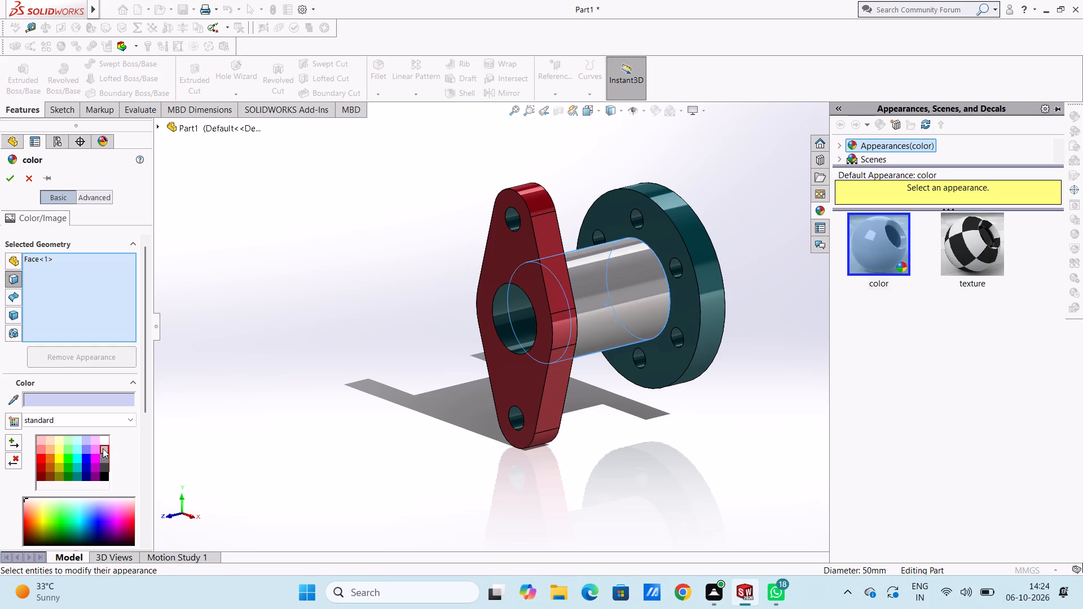
click(103, 454)
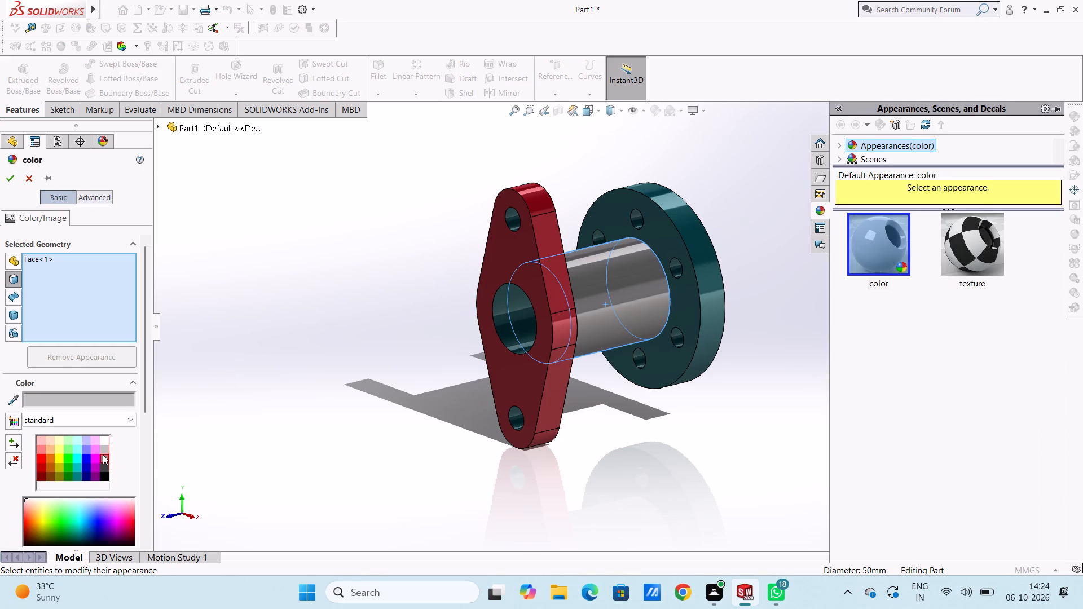
click(105, 447)
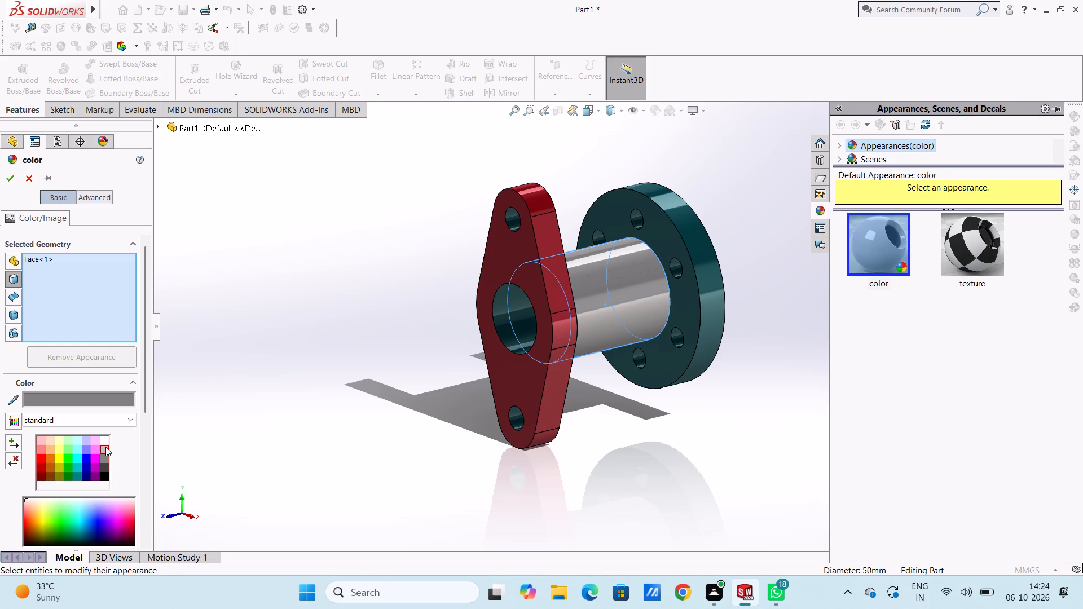
click(71, 467)
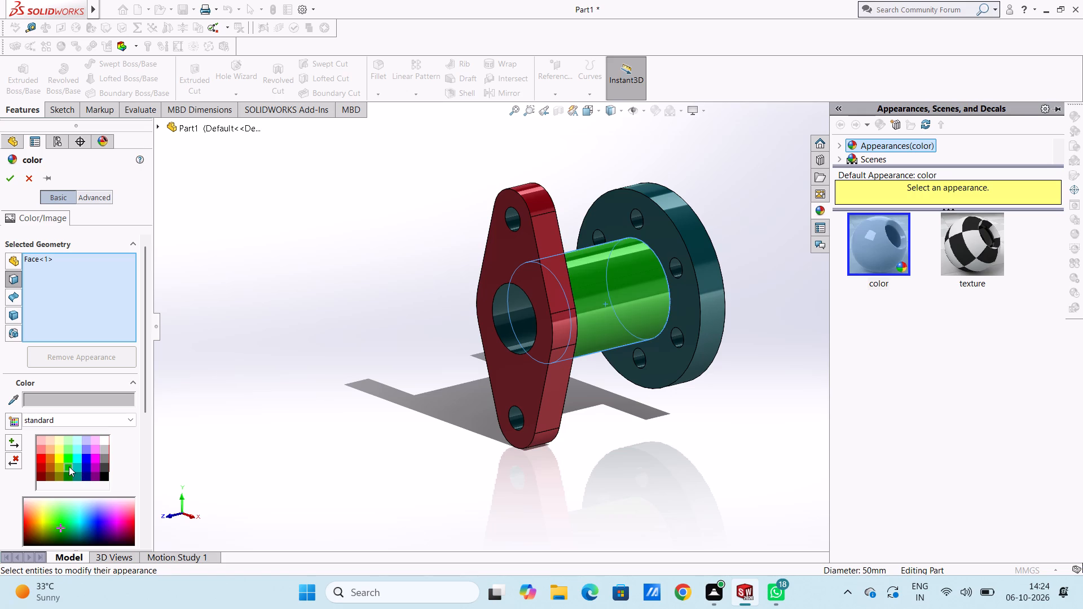
scroll(69, 466, down, 2)
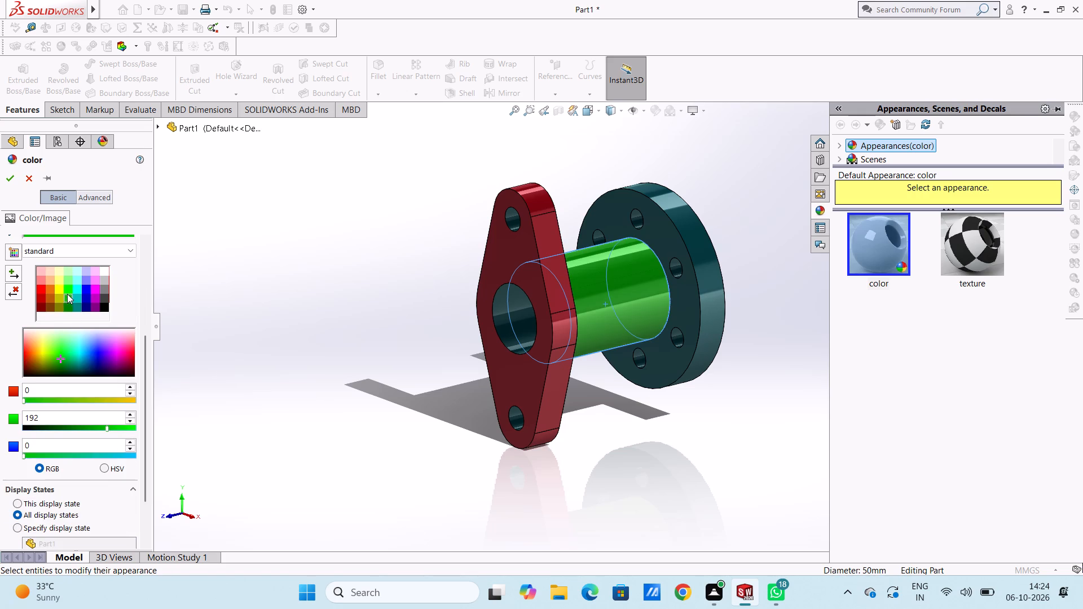
click(63, 288)
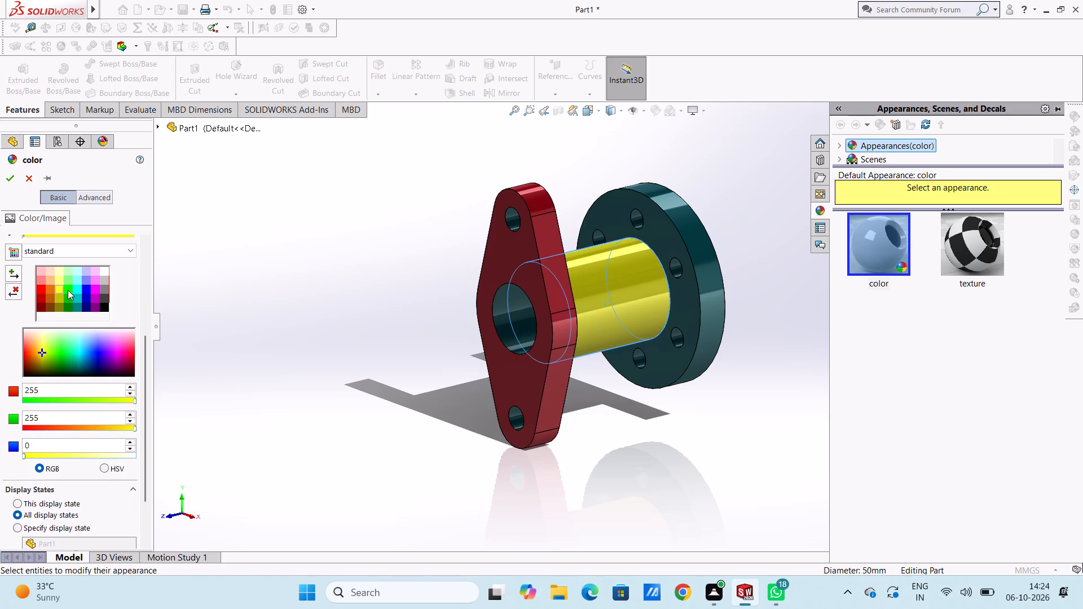
click(78, 282)
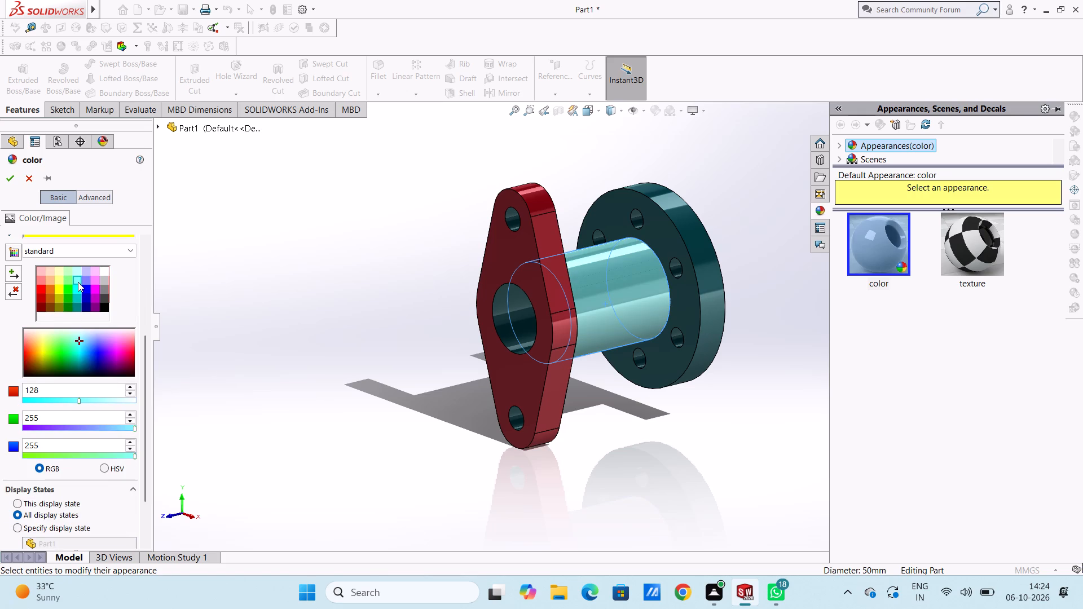
click(7, 178)
click(305, 268)
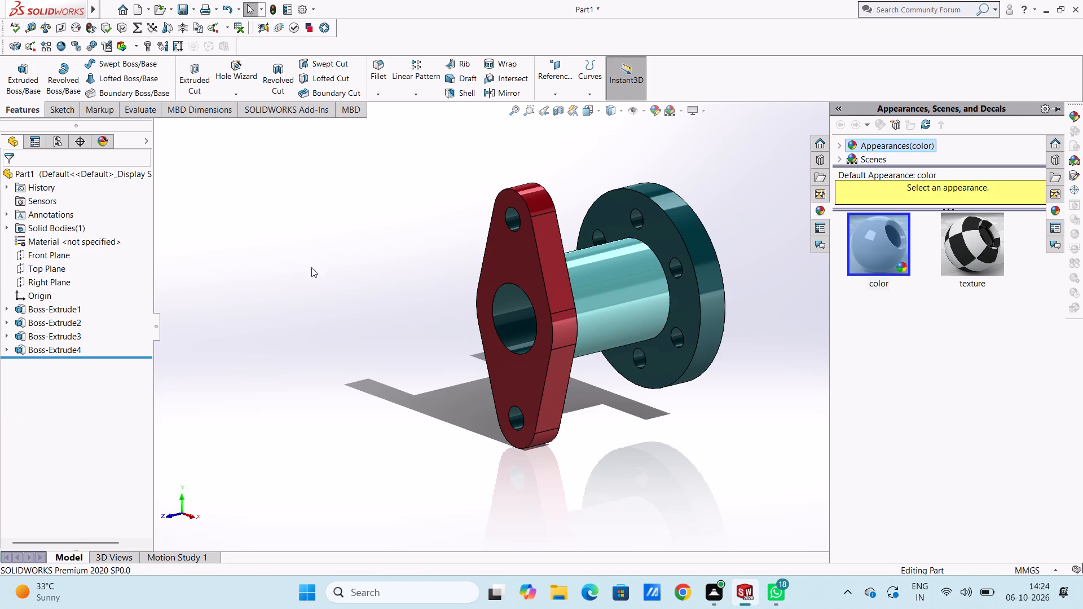
Apply the chromium plate metal appearance to only the inner face of the end plate's upper lug hole.
middle_drag(355, 264, 434, 265)
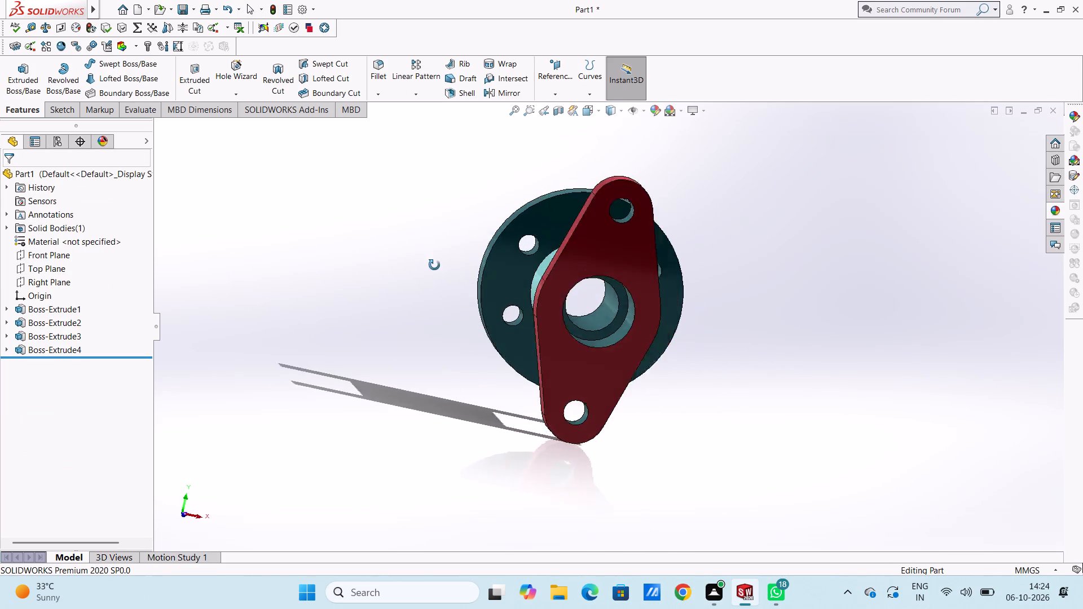
middle_drag(434, 265, 362, 288)
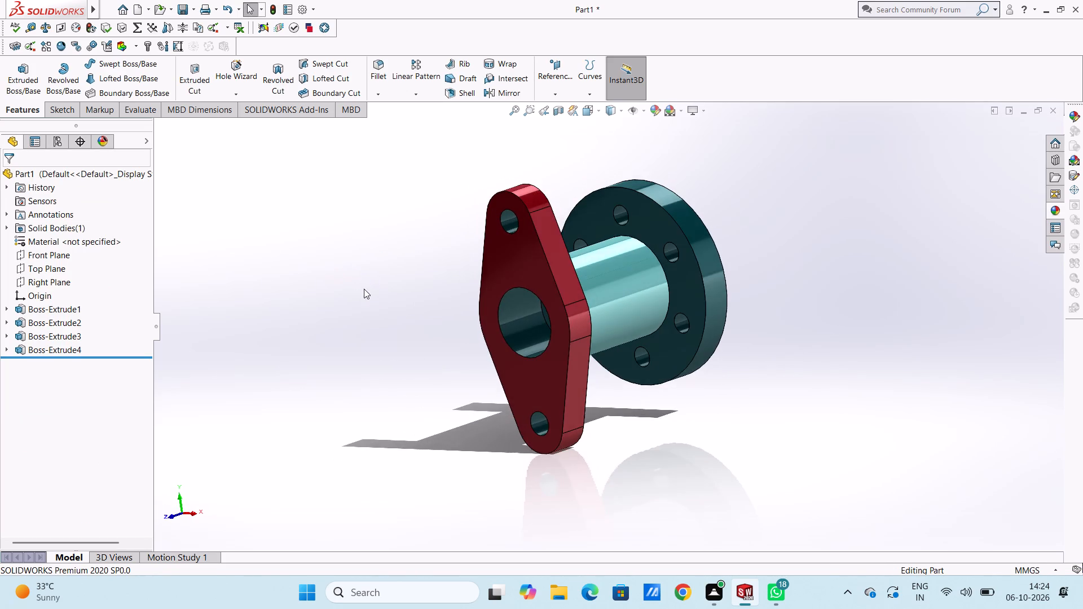
middle_drag(371, 283, 371, 266)
middle_drag(371, 266, 403, 299)
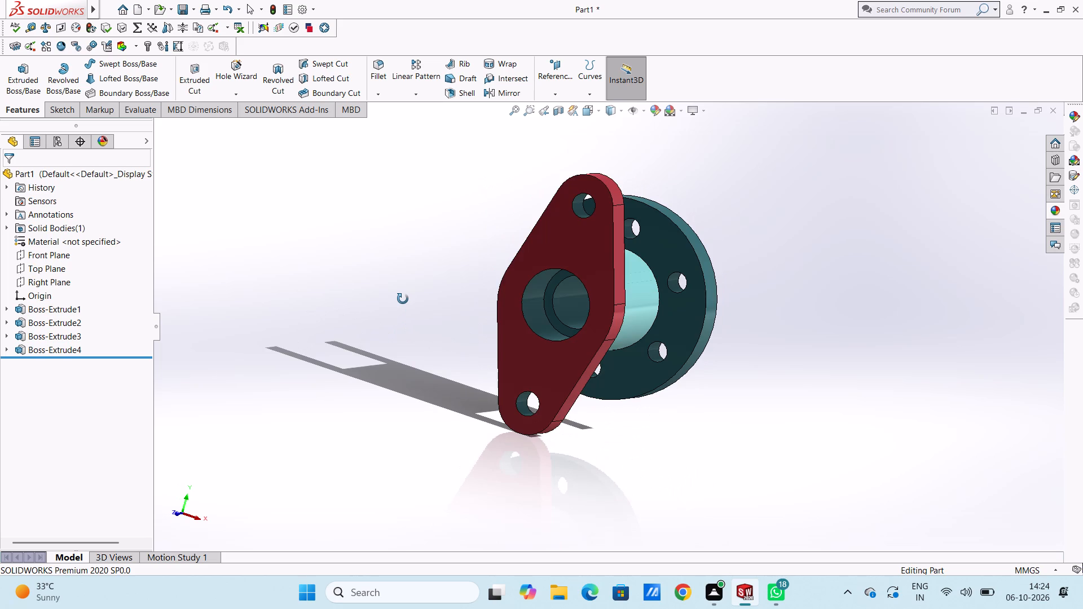
middle_drag(403, 299, 377, 329)
scroll(567, 225, down, 3)
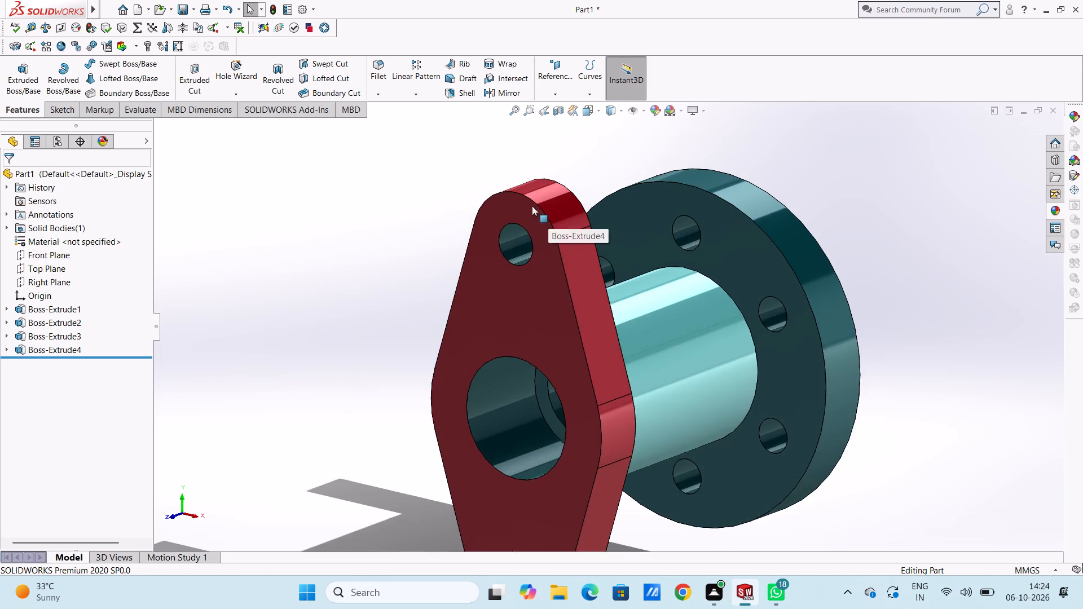
scroll(520, 239, down, 3)
click(1054, 210)
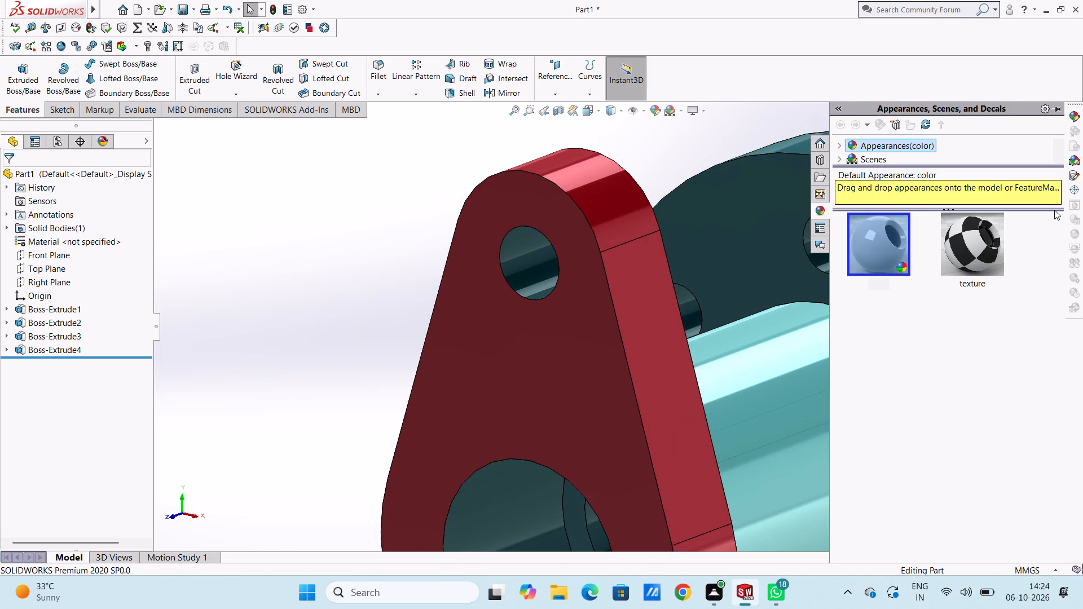
drag(893, 165, 882, 262)
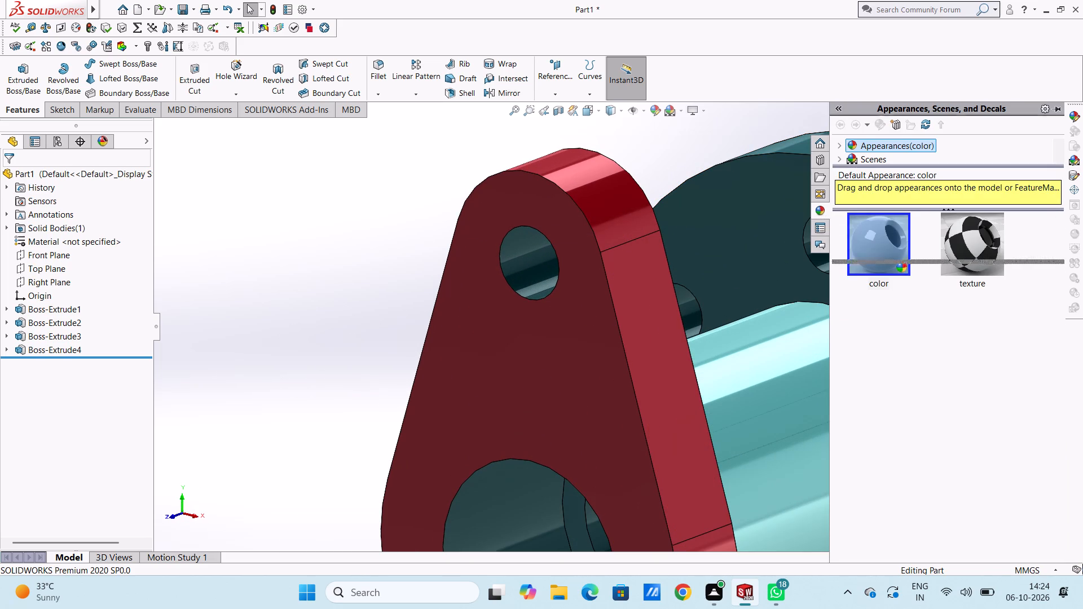
drag(882, 262, 881, 290)
click(839, 144)
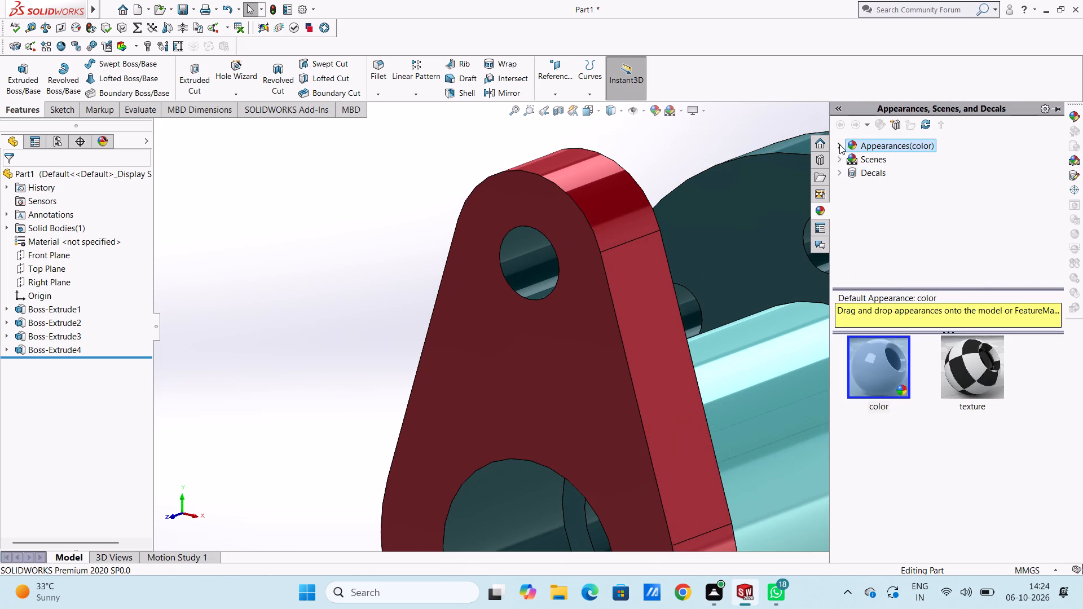
click(882, 172)
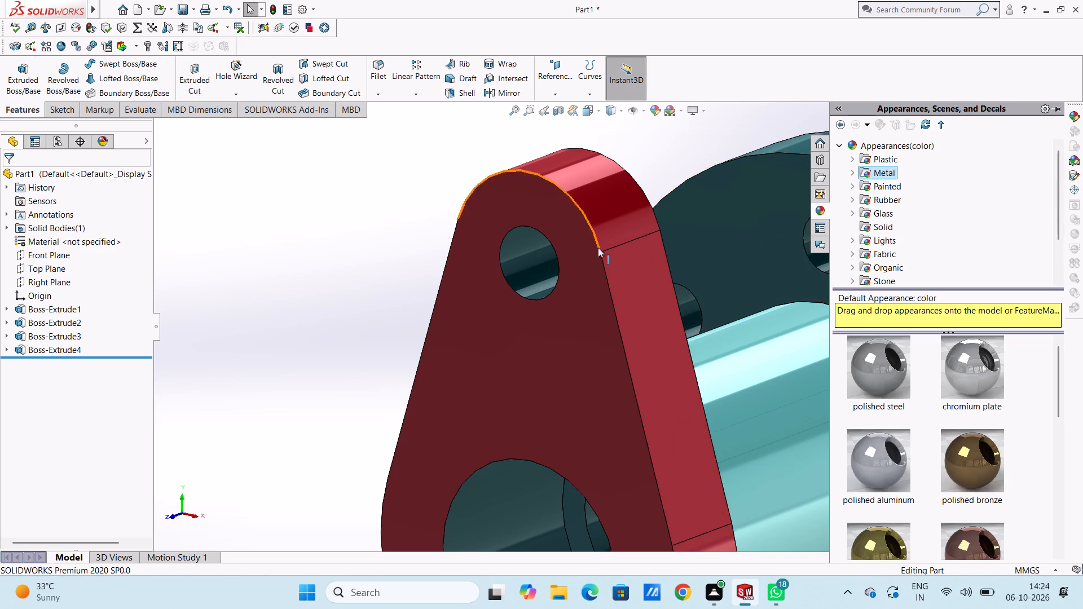
scroll(589, 245, down, 3)
drag(986, 367, 895, 360)
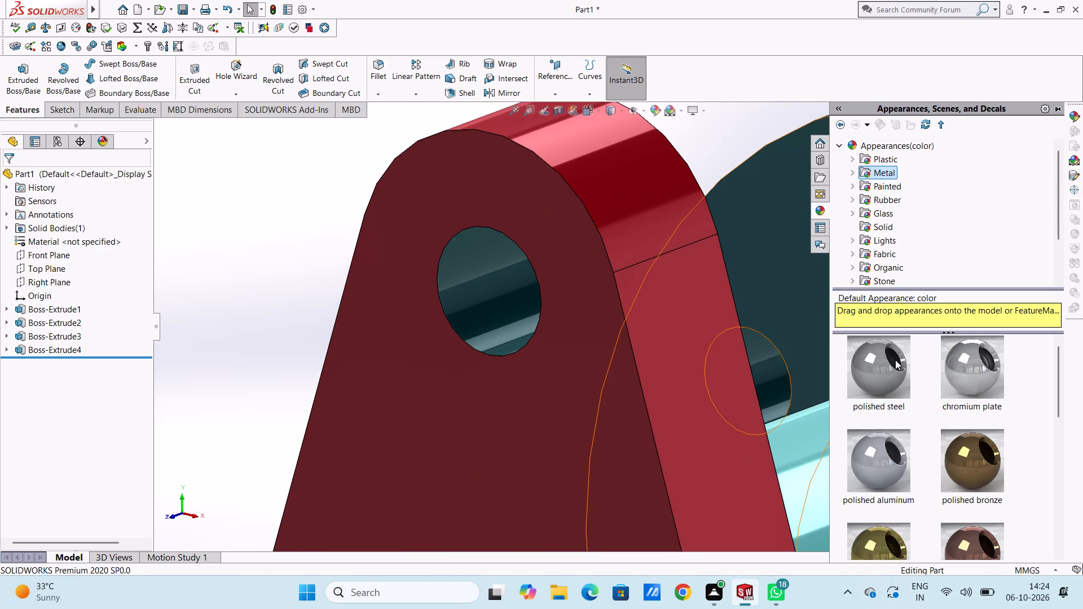
drag(895, 360, 506, 285)
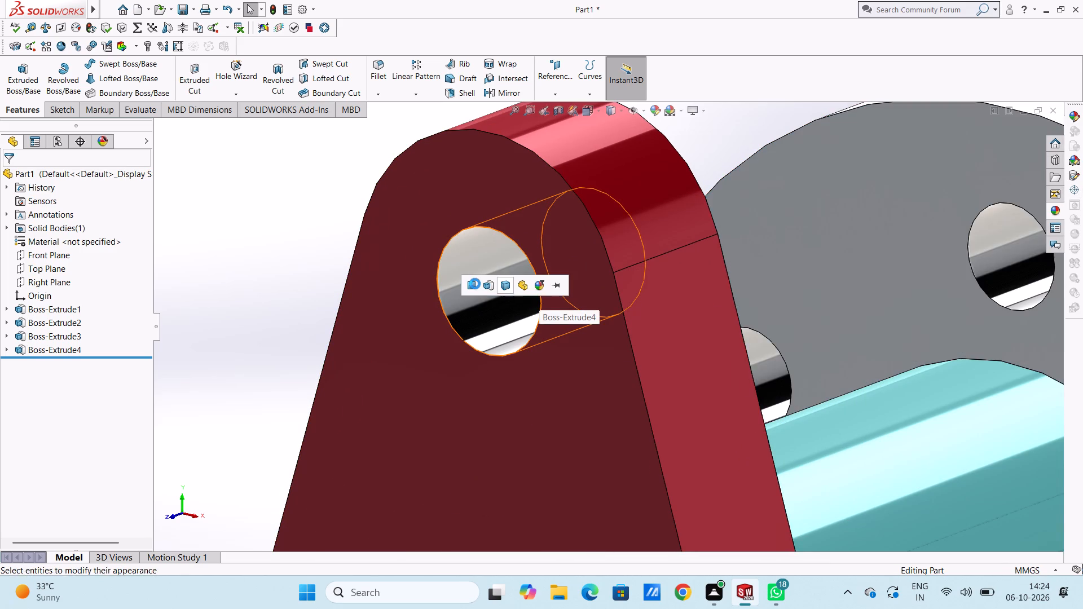
click(469, 286)
Apply the chromium plate appearance to the cylindrical wall of the large counterbore opening in the end plate.
scroll(553, 319, up, 5)
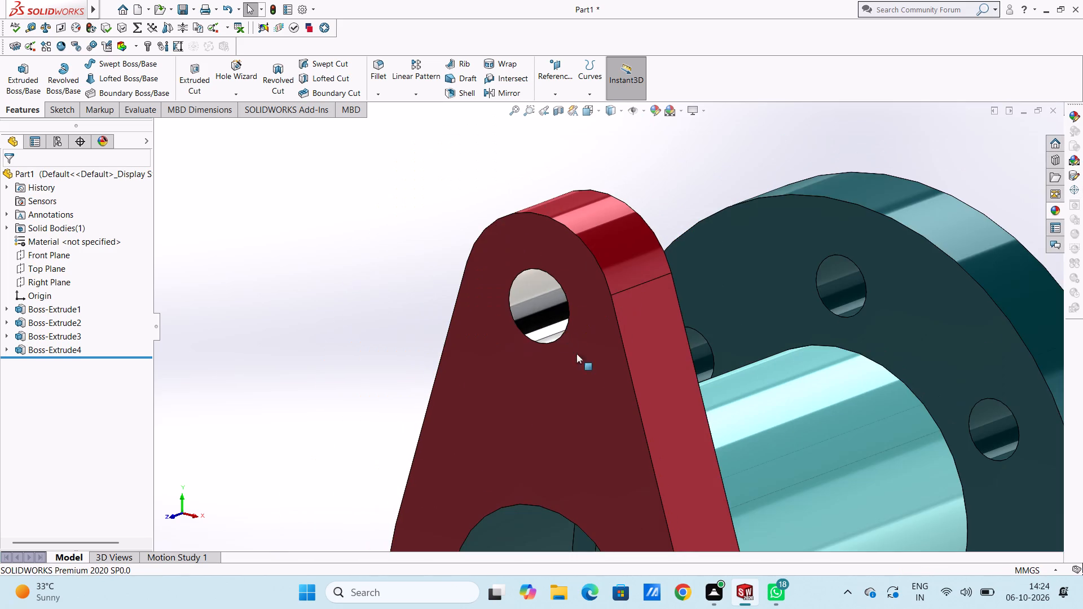
scroll(589, 379, up, 4)
scroll(612, 426, up, 4)
scroll(583, 431, down, 4)
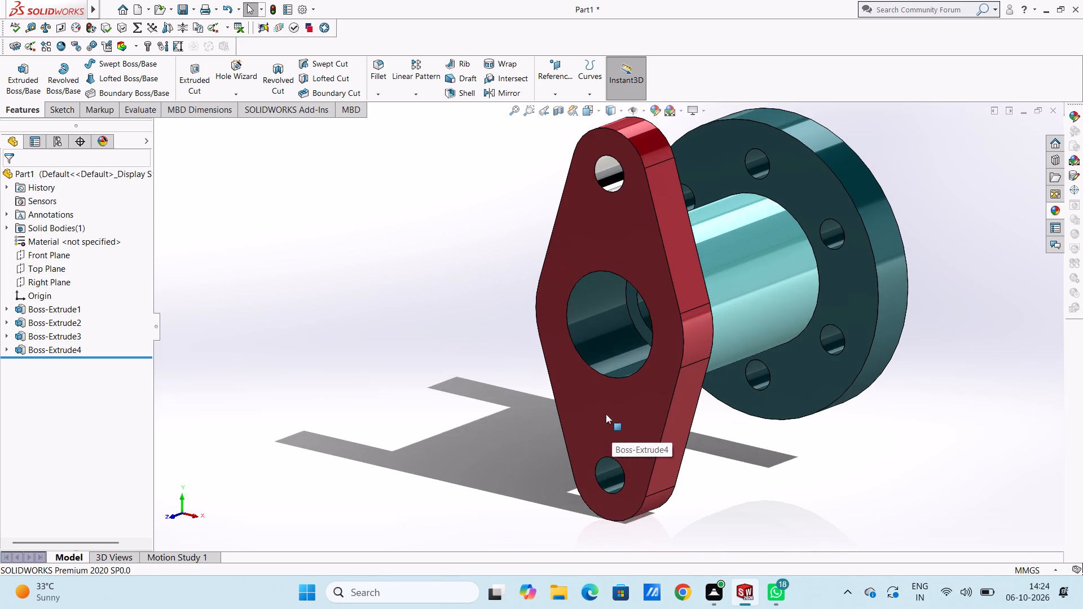
scroll(631, 299, down, 2)
scroll(588, 321, down, 1)
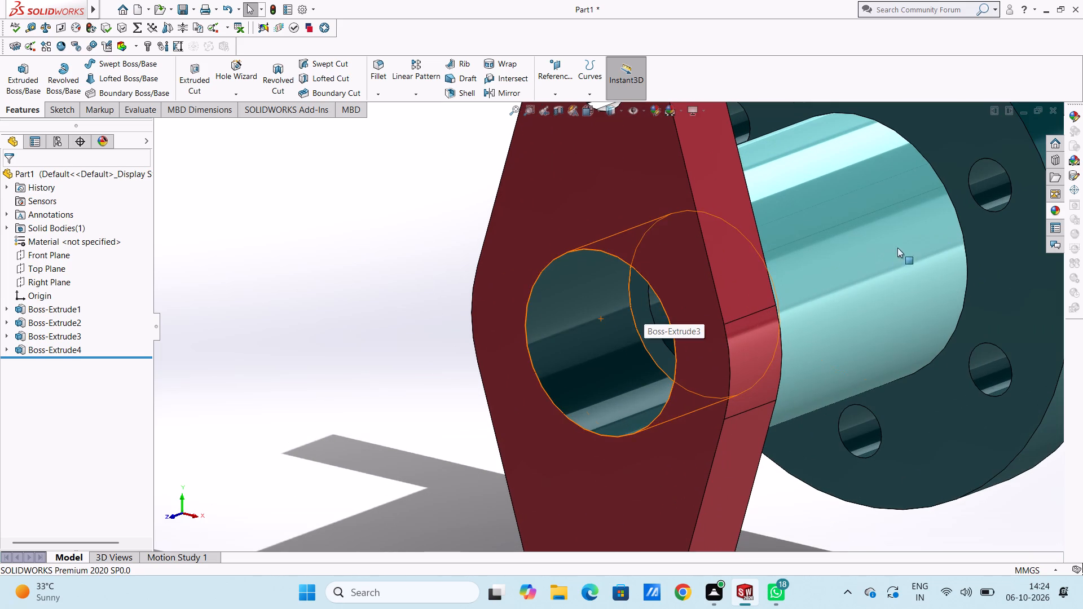
click(1052, 210)
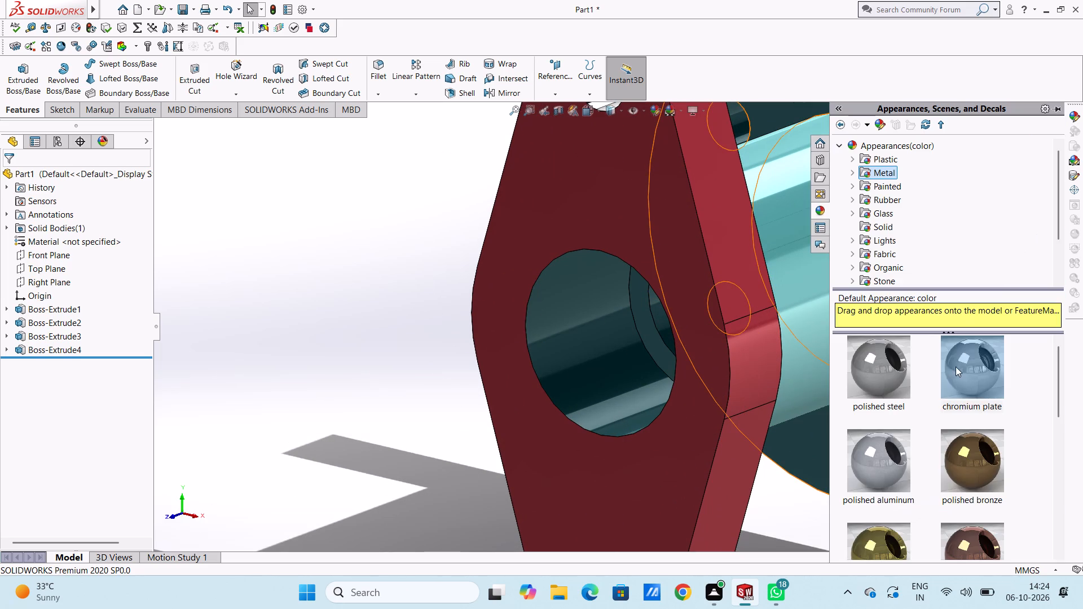
drag(956, 367, 585, 359)
click(585, 359)
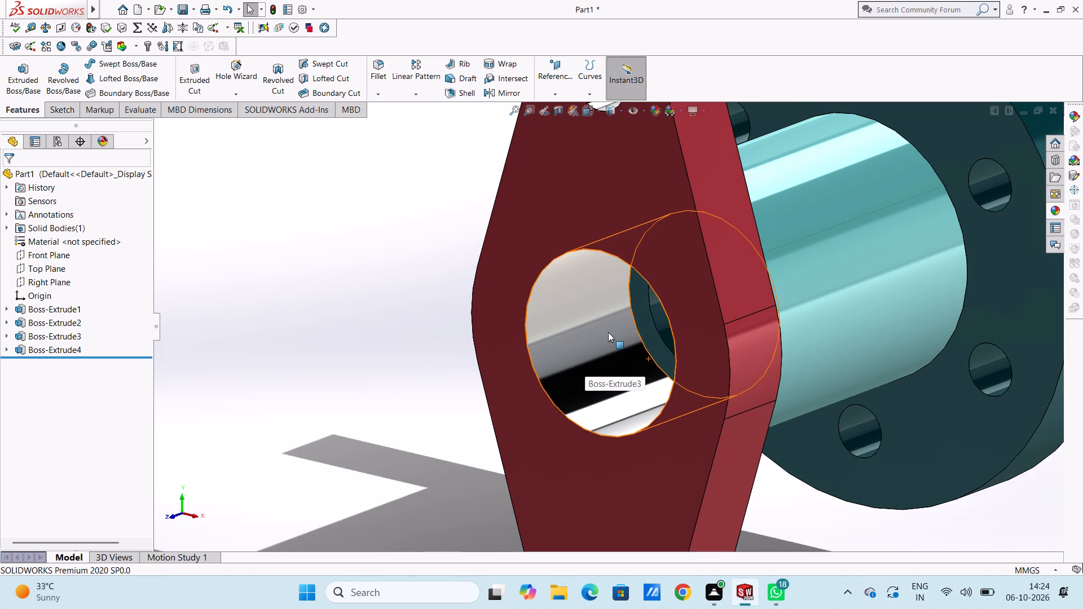
Apply the chromium plate appearance to the face of the smaller inner bore beyond the counterbore.
middle_drag(650, 333, 676, 333)
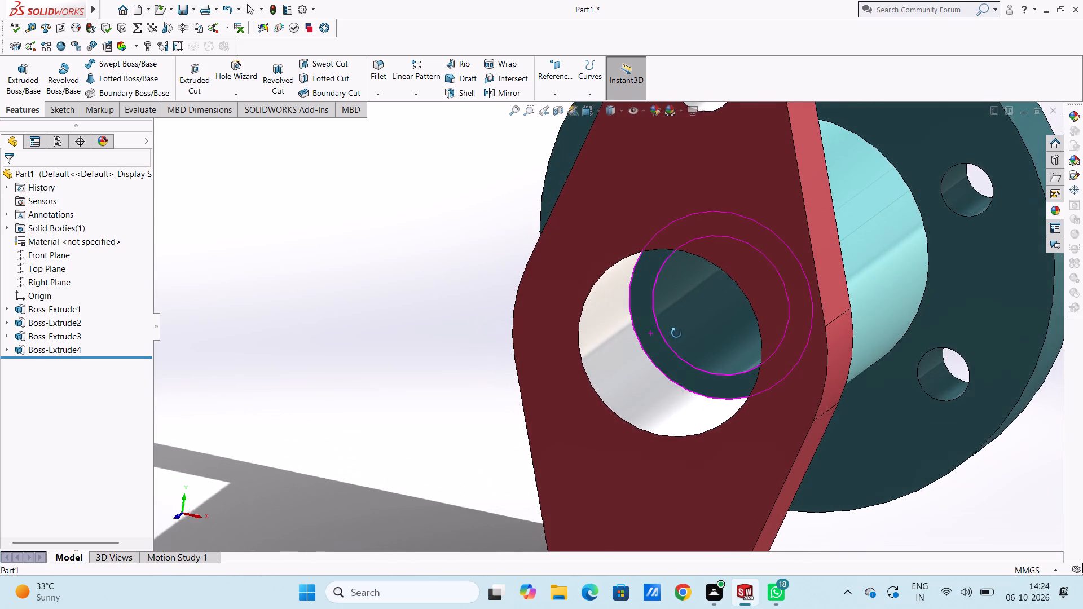
middle_drag(676, 333, 676, 331)
scroll(678, 289, down, 1)
click(1051, 207)
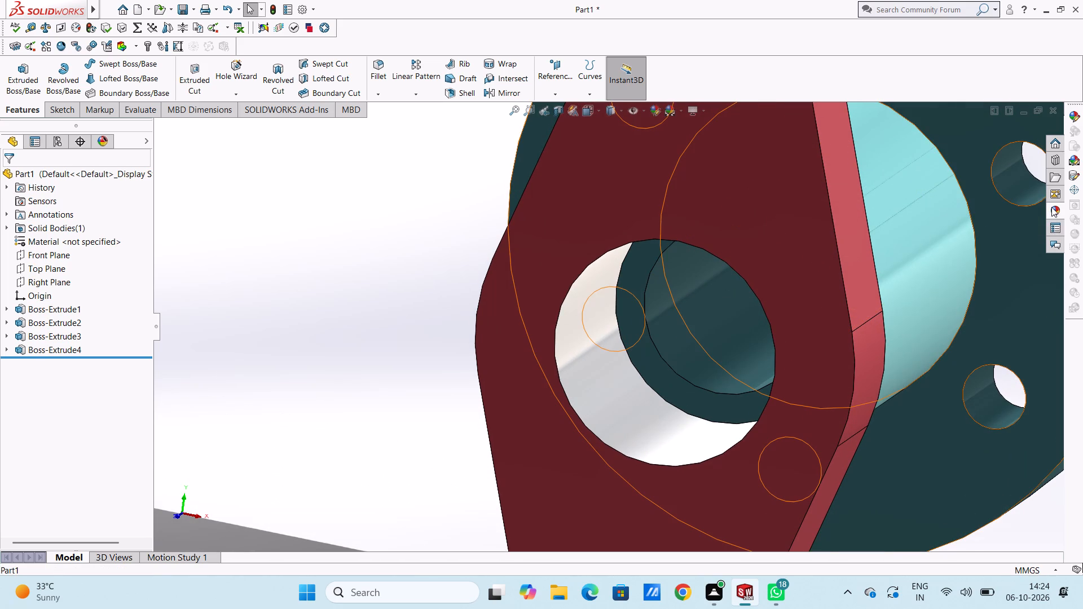
drag(966, 363, 685, 333)
click(685, 333)
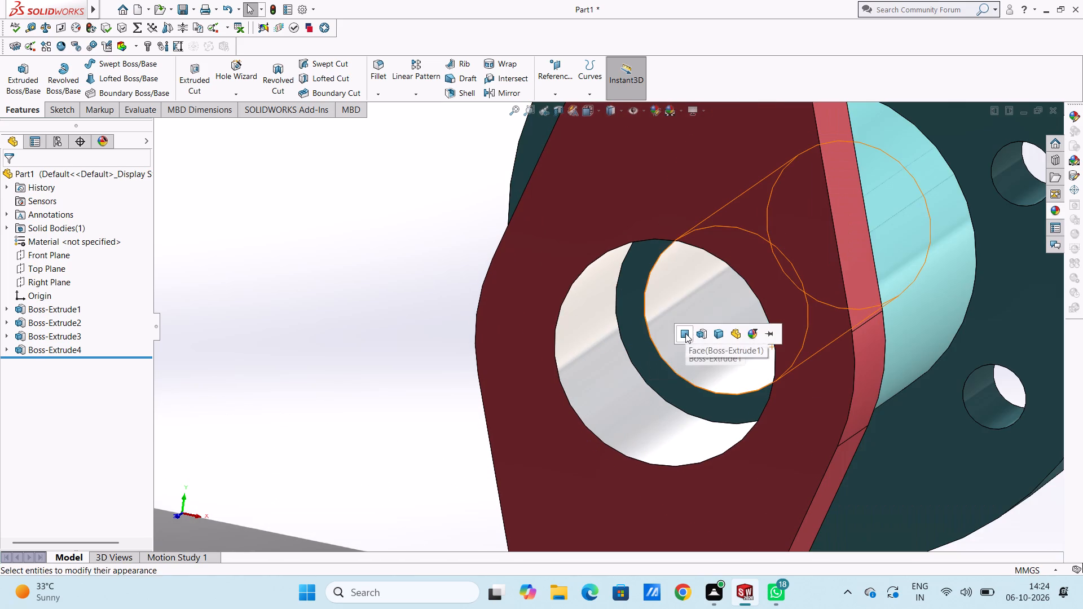
Apply the chromium plate appearance to the ring-shaped shoulder face between the counterbore and the inner bore.
scroll(656, 336, down, 2)
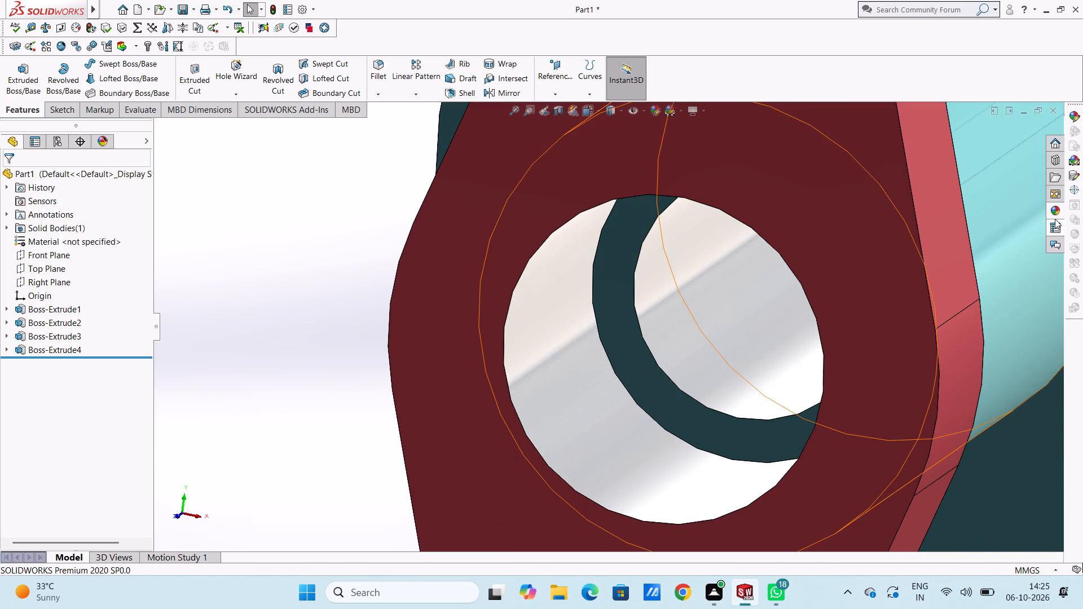
click(1051, 211)
drag(991, 361, 673, 347)
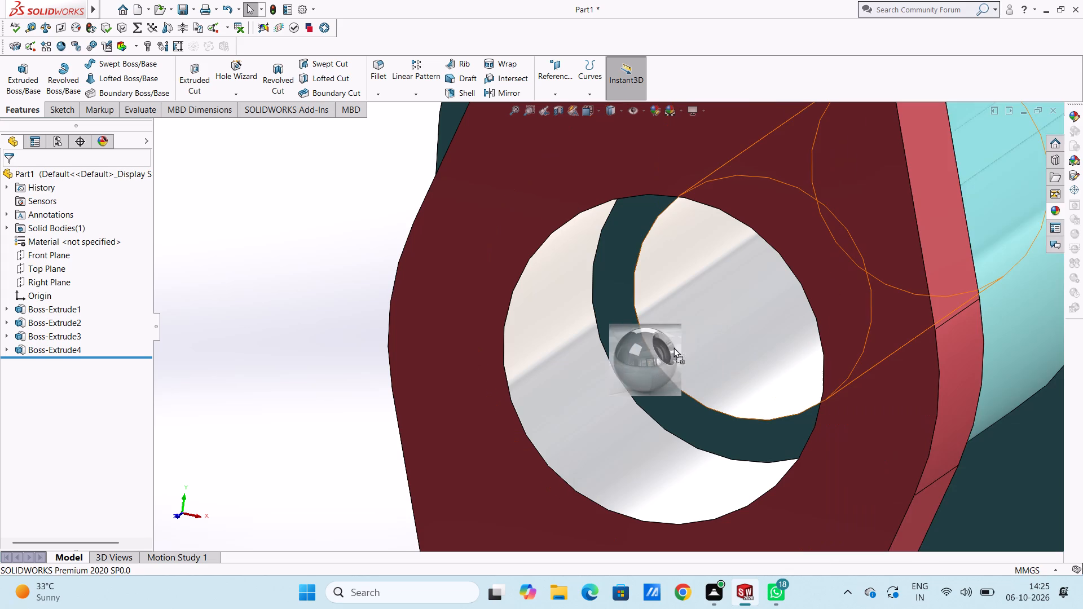
drag(673, 347, 637, 348)
click(637, 348)
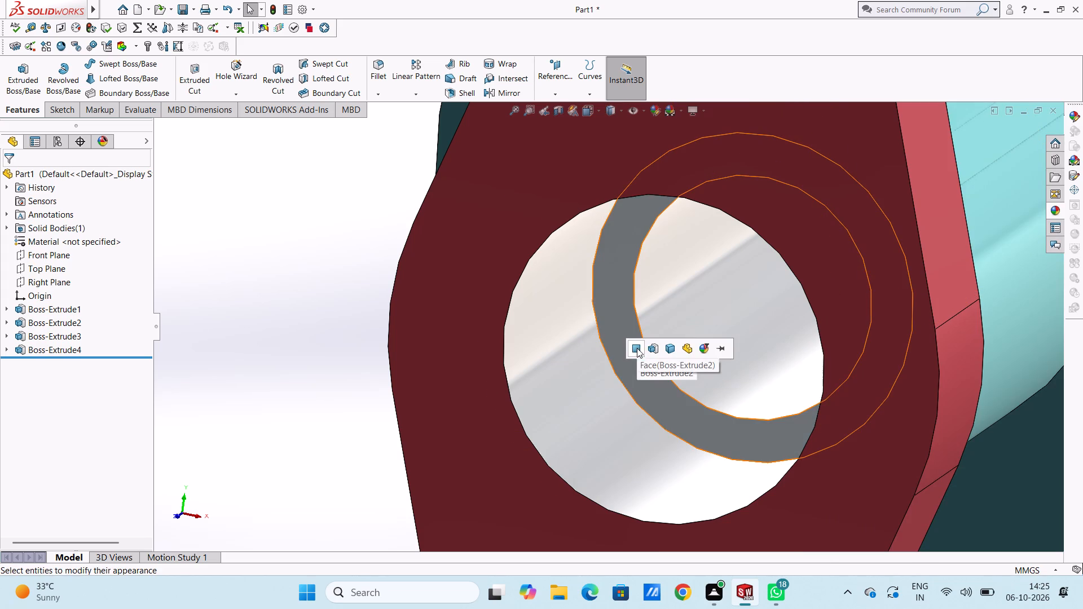
Apply the chromium plate appearance to the inner face of the end plate's lower lug hole.
scroll(686, 366, up, 8)
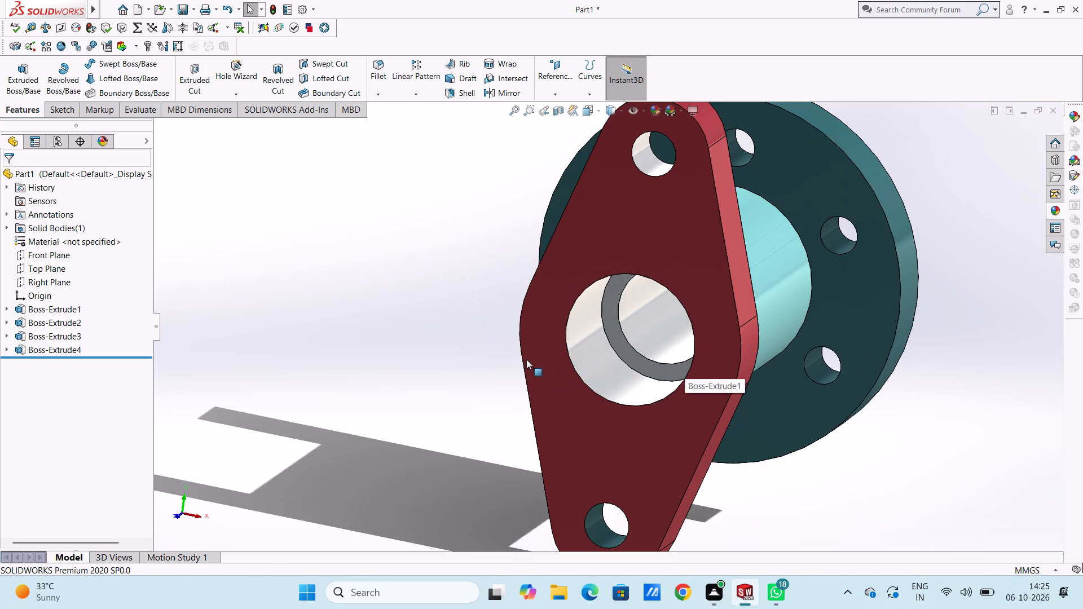
click(457, 359)
middle_drag(464, 369, 443, 350)
scroll(443, 350, up, 4)
scroll(610, 403, down, 2)
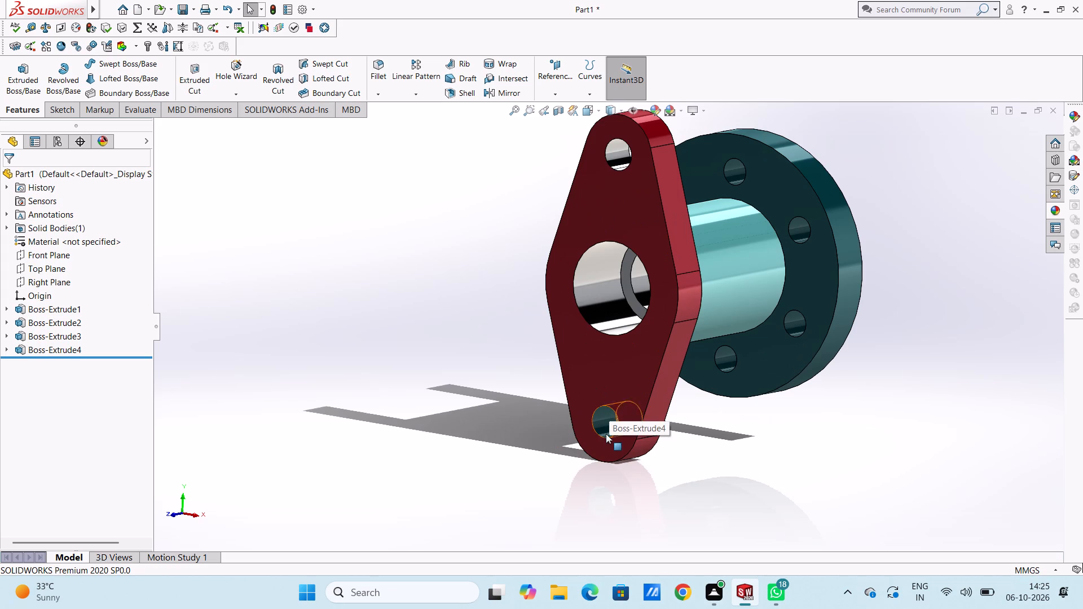
scroll(595, 452, down, 3)
scroll(629, 397, down, 3)
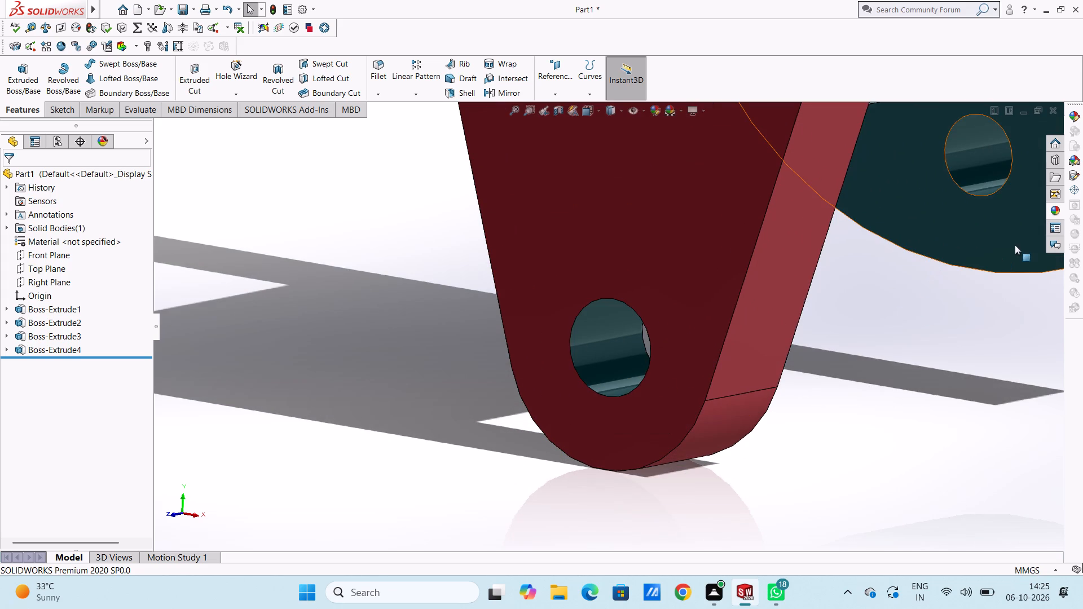
click(1053, 208)
drag(963, 357, 614, 355)
click(614, 355)
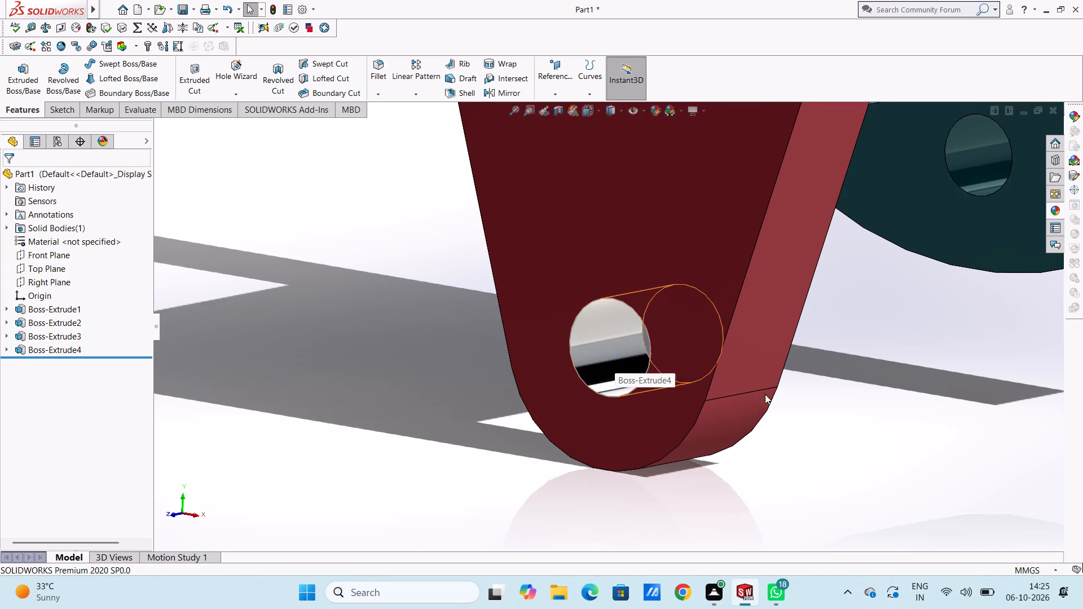
Apply the chromium plate appearance to the inner face of the topmost bolt hole in the round flange.
scroll(790, 398, up, 4)
scroll(791, 337, up, 5)
scroll(714, 270, down, 5)
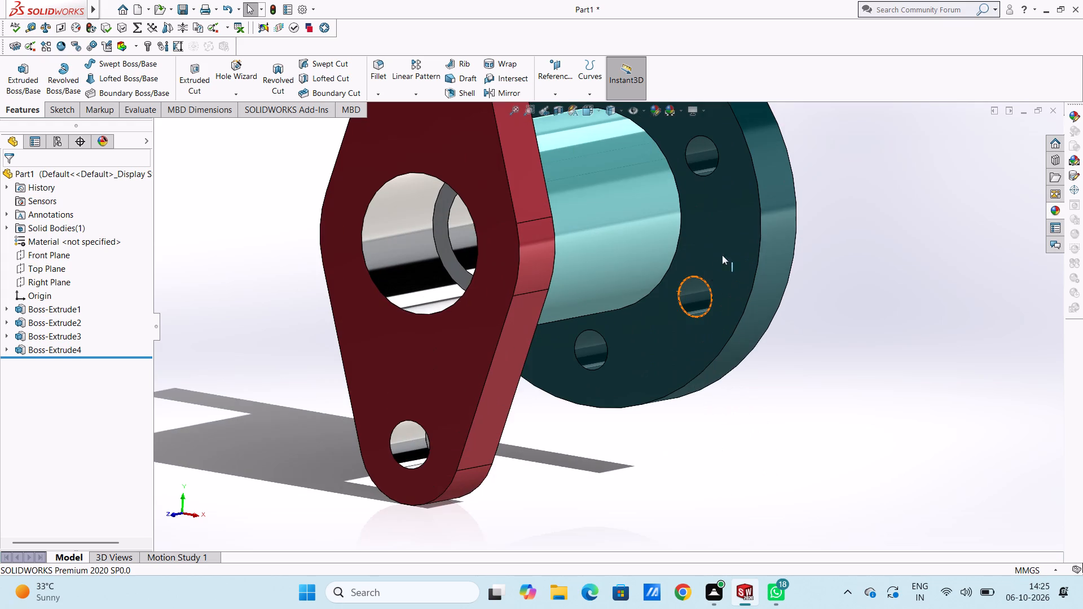
scroll(728, 253, up, 4)
scroll(540, 193, down, 4)
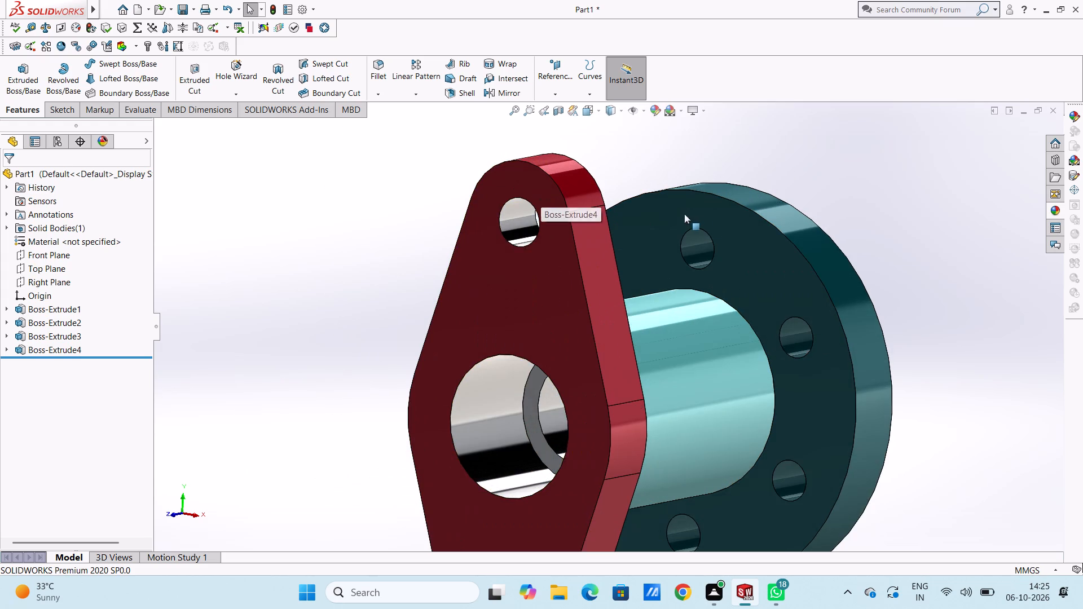
scroll(661, 222, down, 3)
click(1056, 211)
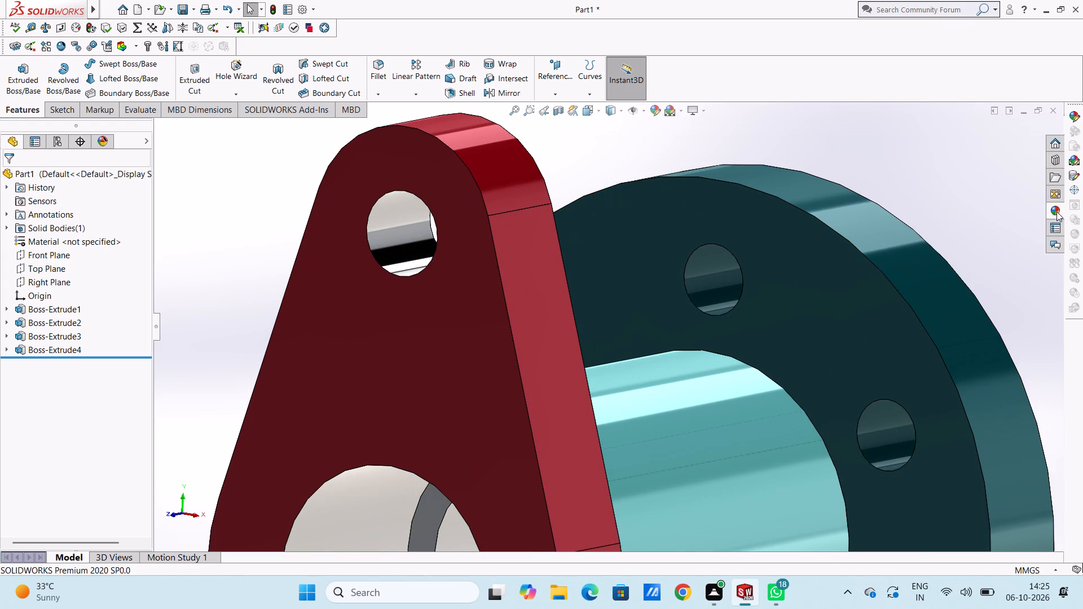
drag(983, 373, 707, 280)
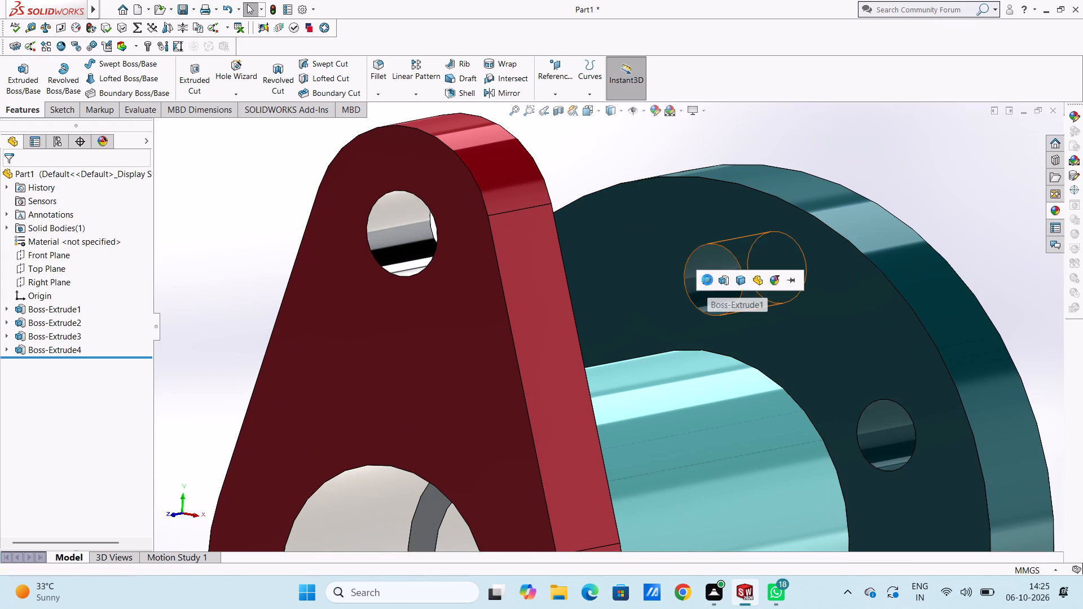
click(707, 280)
Apply the chromium plate appearance to the flange bolt hole next clockwise from the top one, as seen from the end plate.
scroll(864, 399, down, 1)
scroll(864, 399, up, 3)
scroll(768, 431, down, 3)
scroll(708, 340, down, 2)
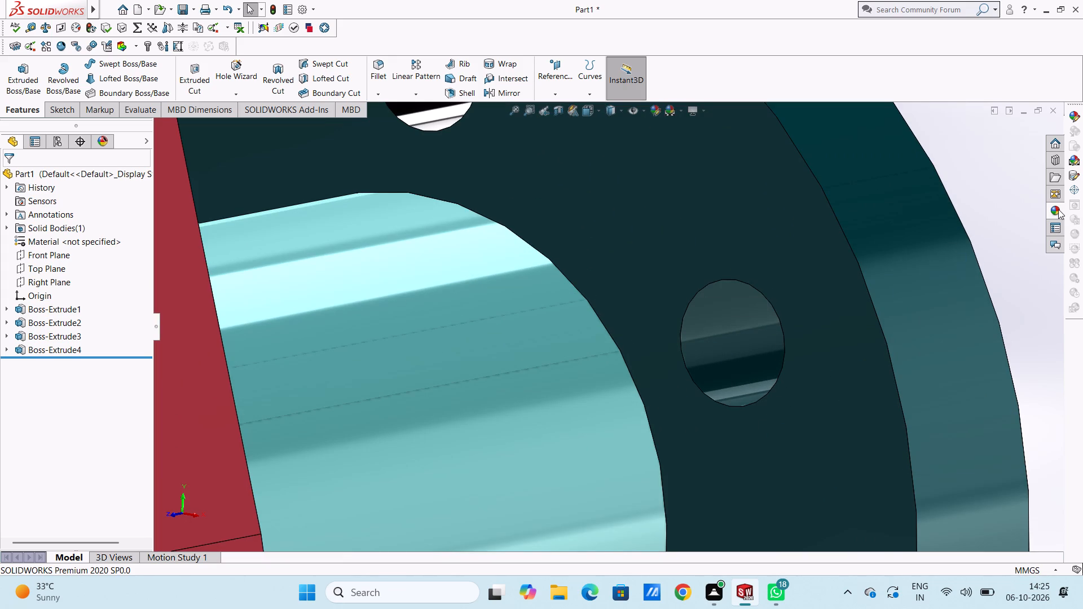
click(1056, 209)
drag(975, 366, 730, 346)
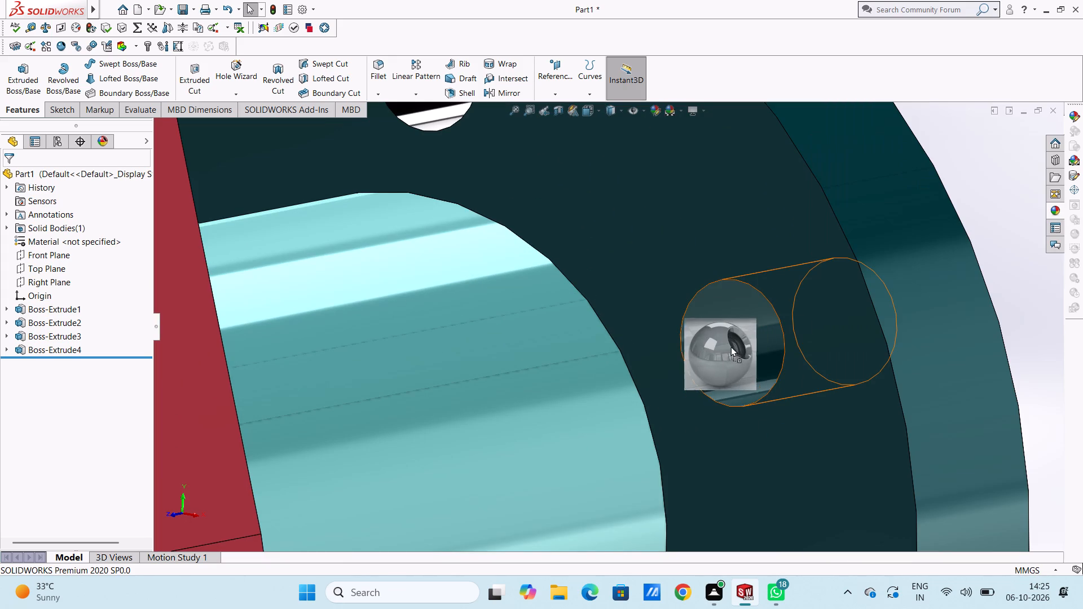
drag(730, 346, 729, 346)
click(729, 346)
Apply the chromium plate appearance to the third flange bolt hole clockwise, just below the second one.
scroll(727, 376, up, 5)
scroll(674, 445, up, 2)
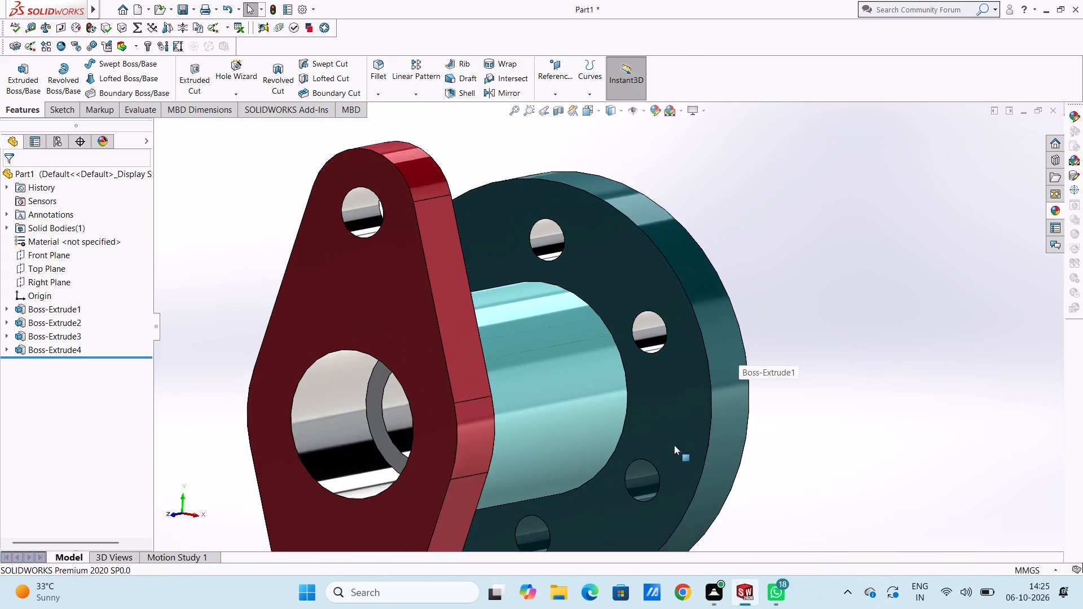
scroll(674, 445, up, 2)
scroll(603, 449, down, 4)
scroll(543, 388, down, 3)
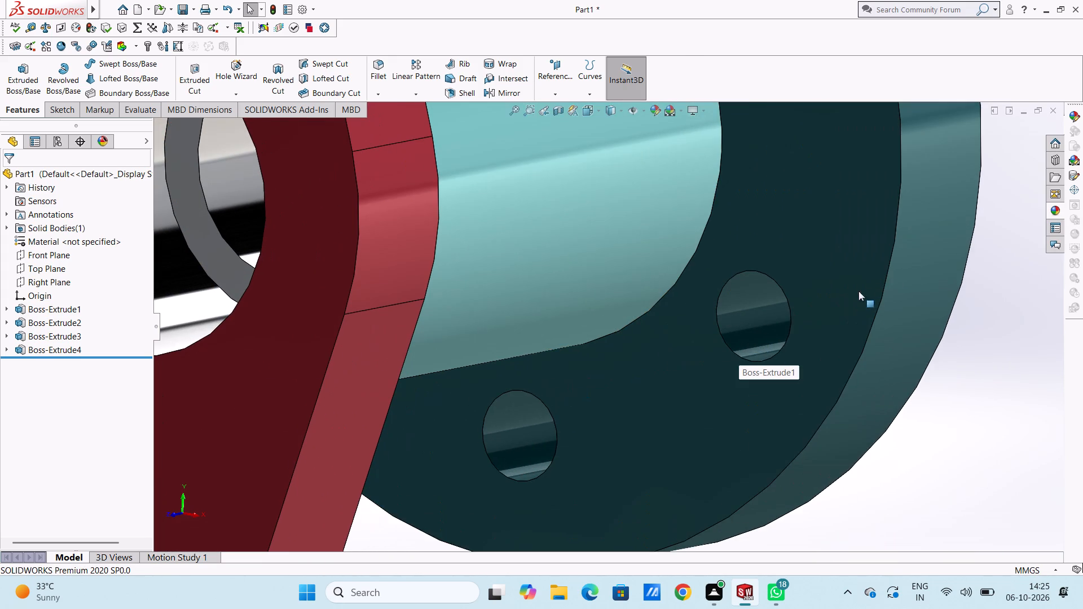
click(1056, 209)
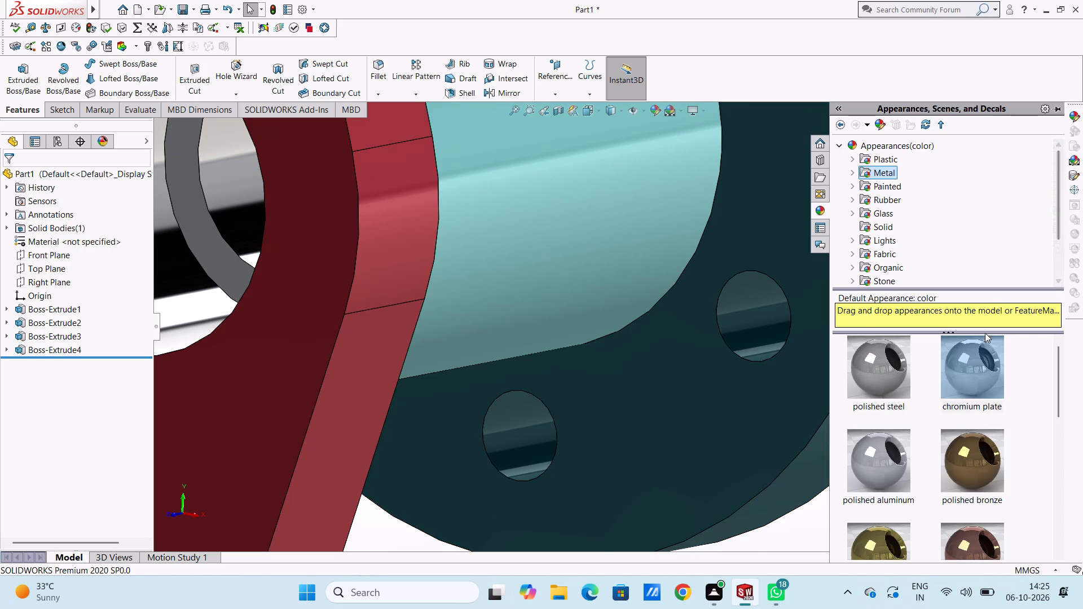
drag(975, 369, 768, 330)
click(768, 330)
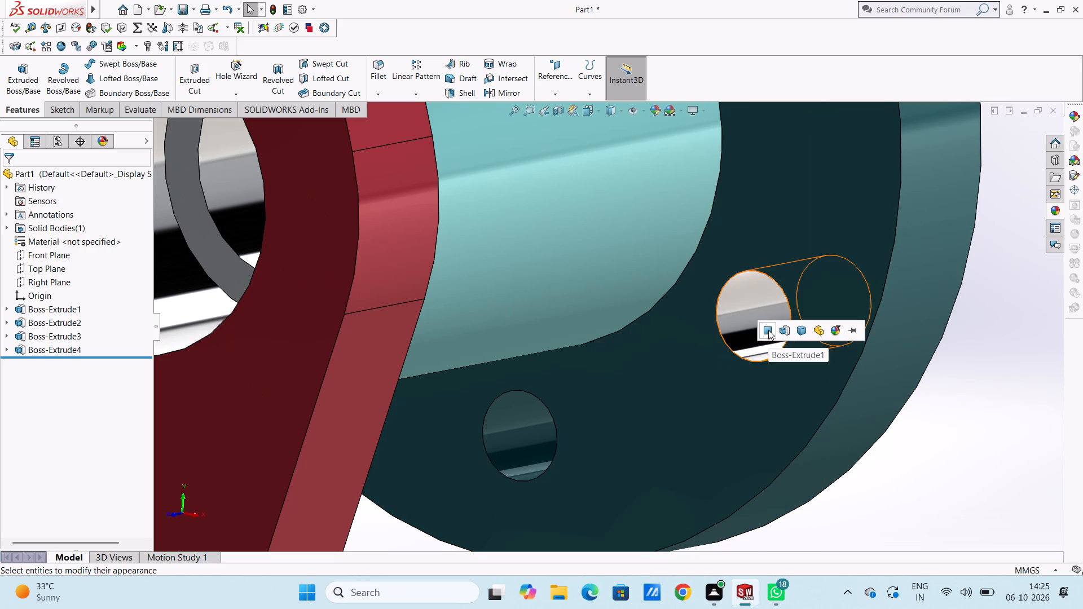
Apply the chromium plate appearance to the inner face of the flange's bottom bolt hole.
scroll(634, 376, up, 4)
scroll(498, 396, down, 3)
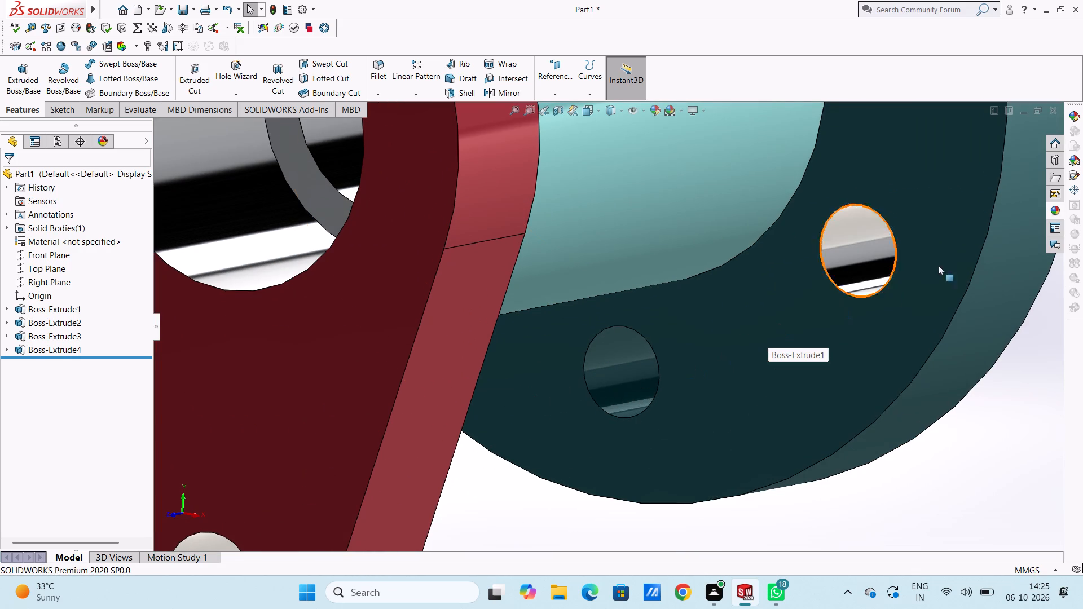
click(1056, 211)
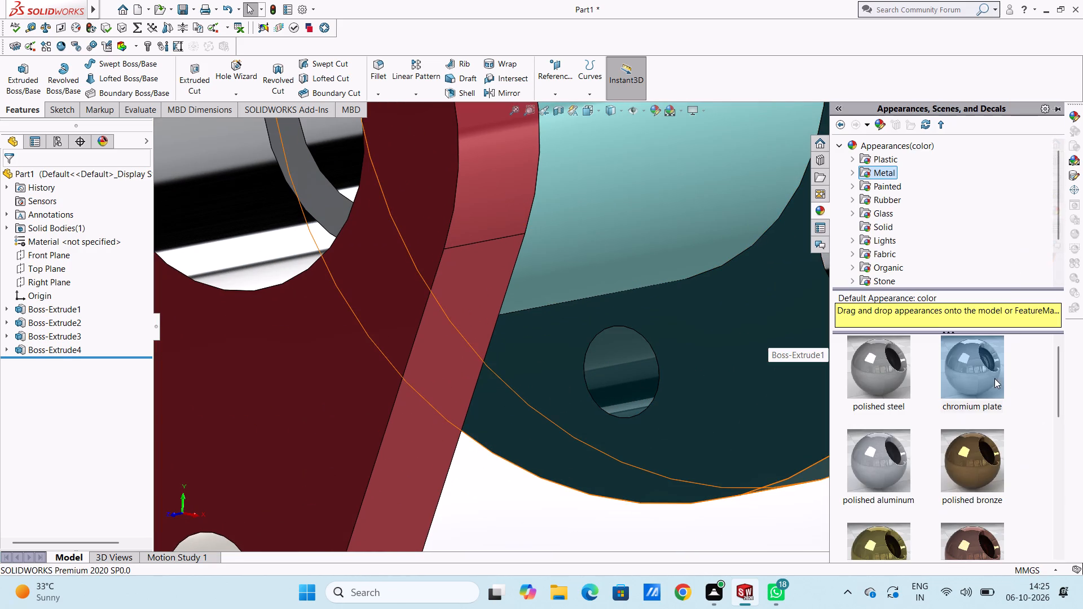
drag(992, 368, 638, 367)
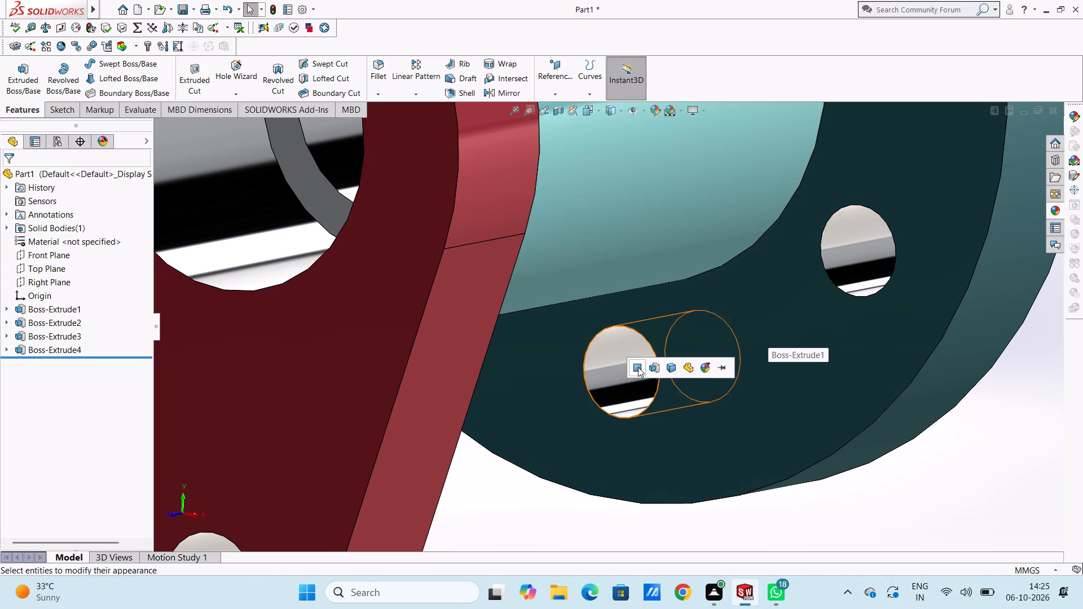
click(638, 367)
Apply the chromium plate appearance to the upper of the two unplated bolt holes on the flange's opposite side.
scroll(668, 362, up, 4)
scroll(816, 338, up, 4)
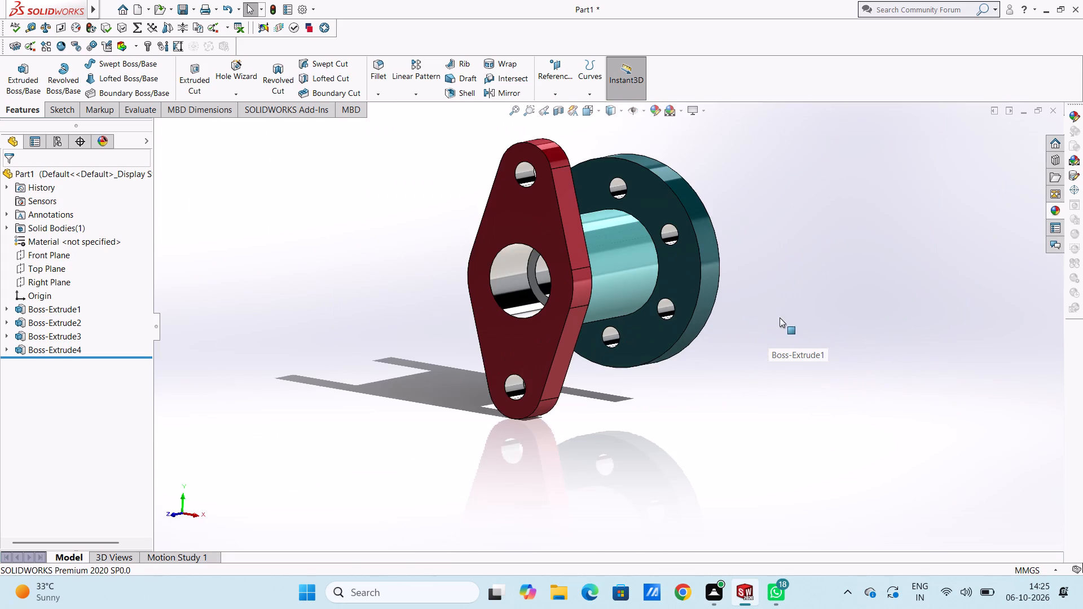
middle_drag(780, 317, 819, 323)
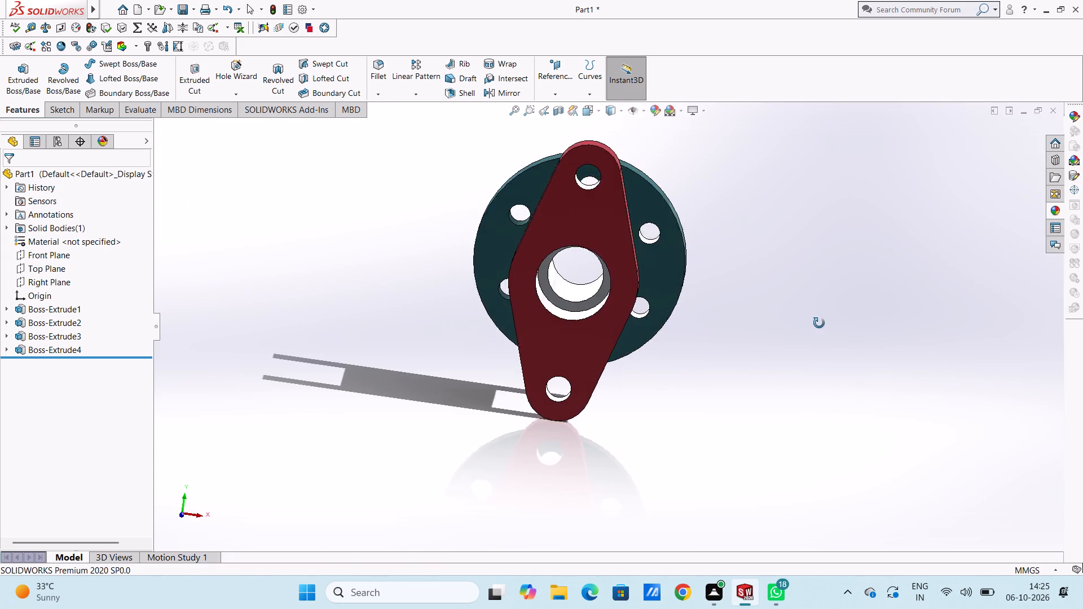
middle_drag(819, 323, 865, 322)
middle_drag(868, 323, 895, 330)
middle_drag(895, 330, 886, 331)
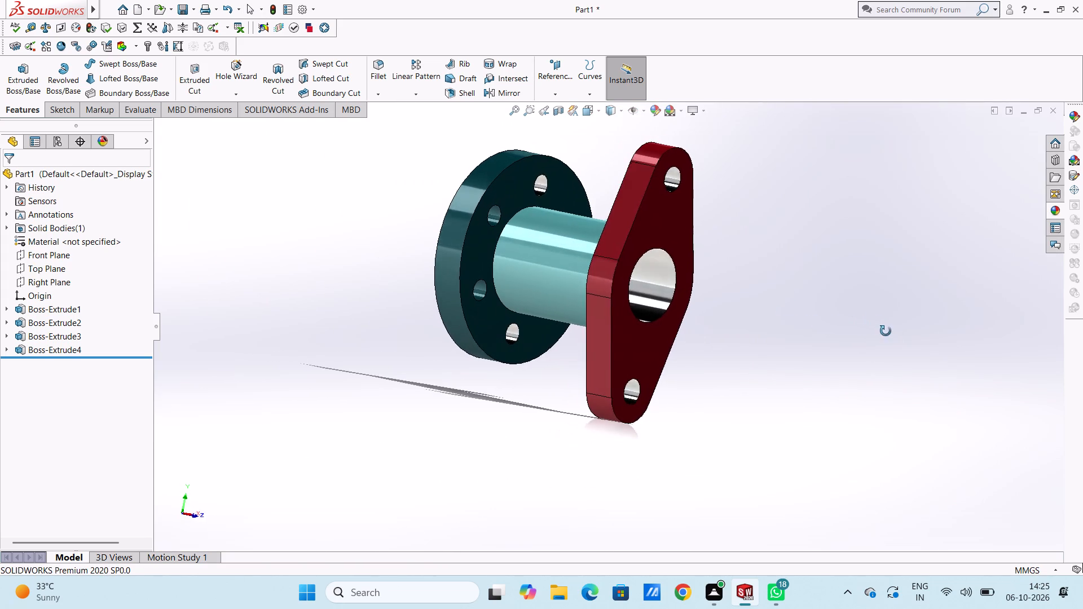
middle_drag(886, 331, 884, 332)
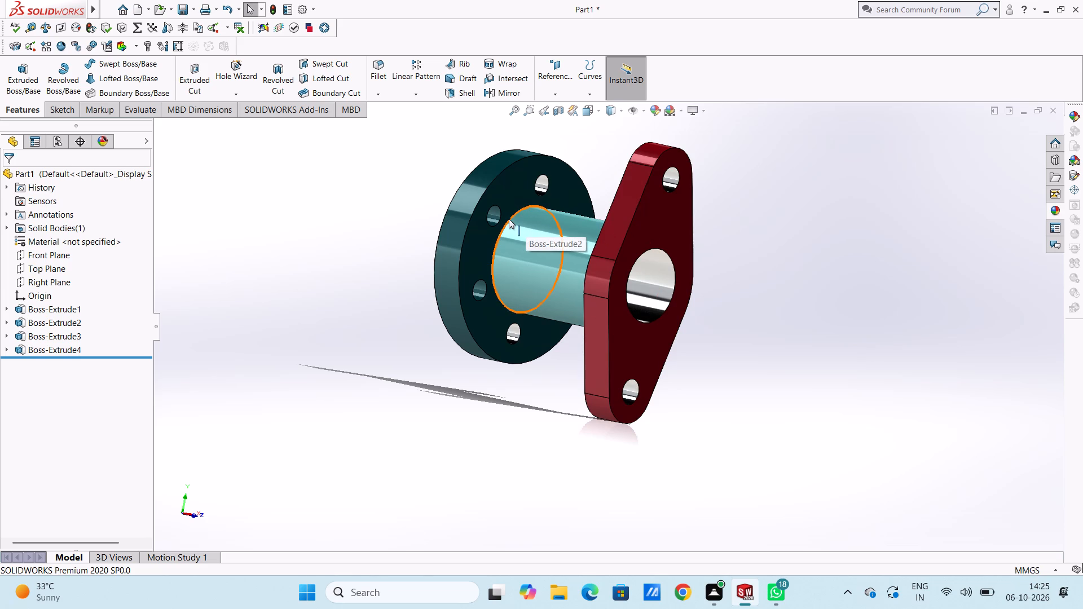
scroll(495, 210, down, 2)
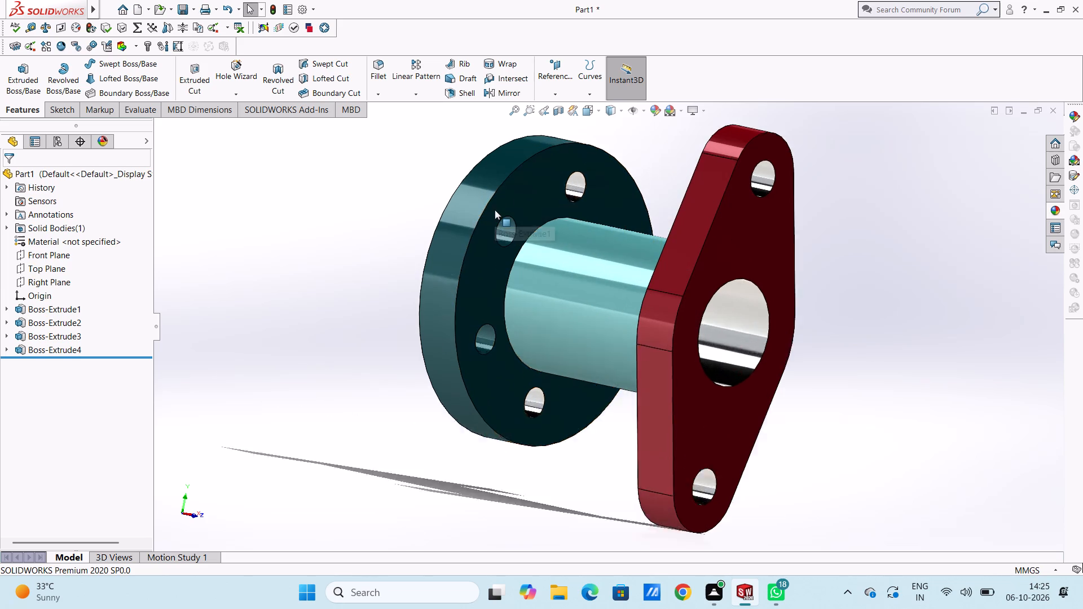
scroll(495, 210, down, 2)
scroll(529, 280, down, 2)
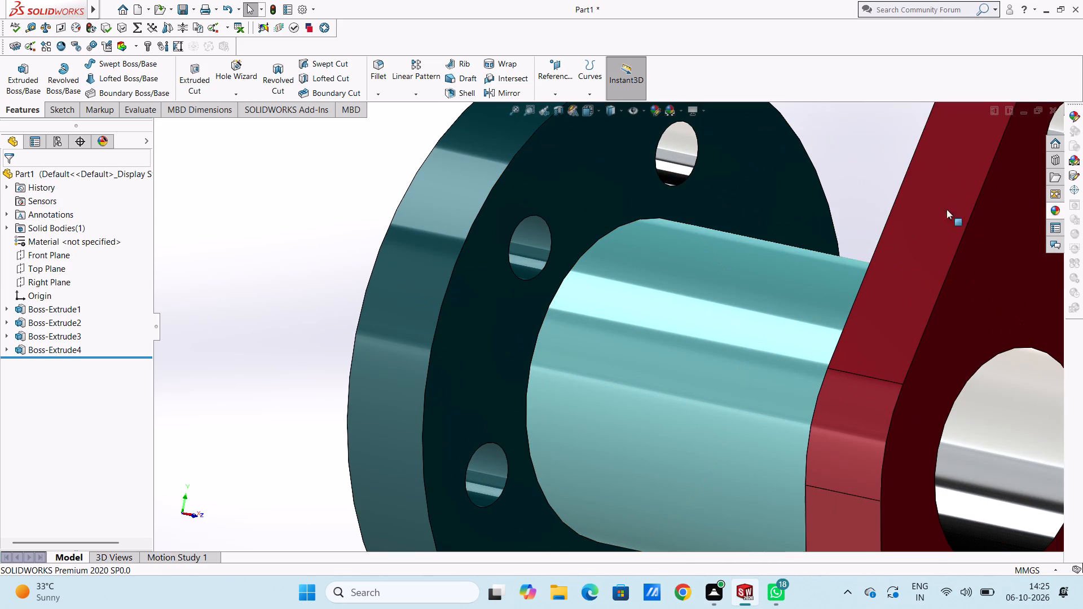
click(1053, 210)
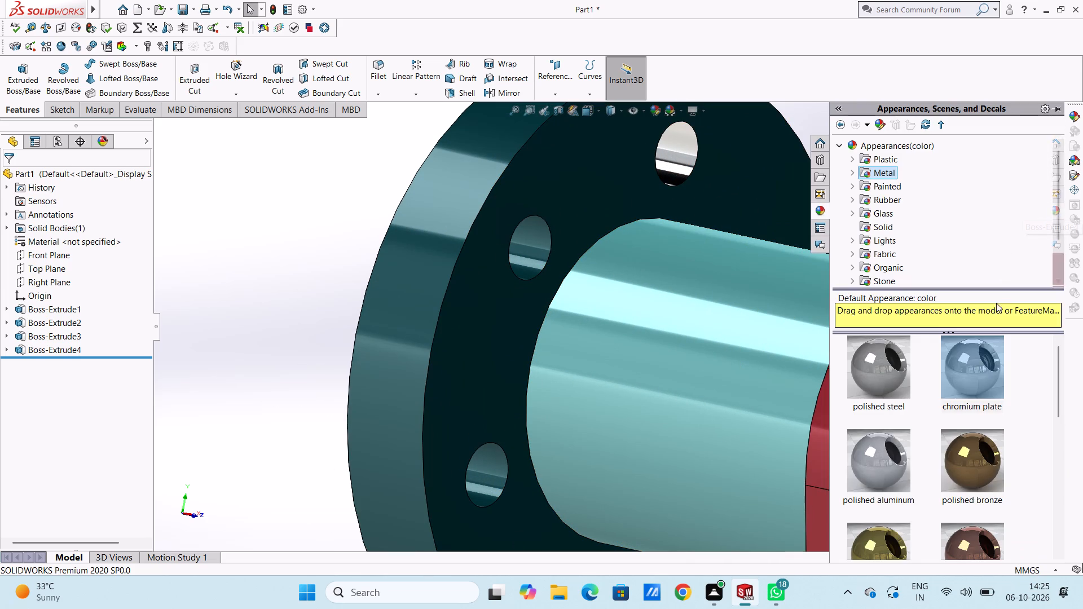
drag(982, 365, 981, 365)
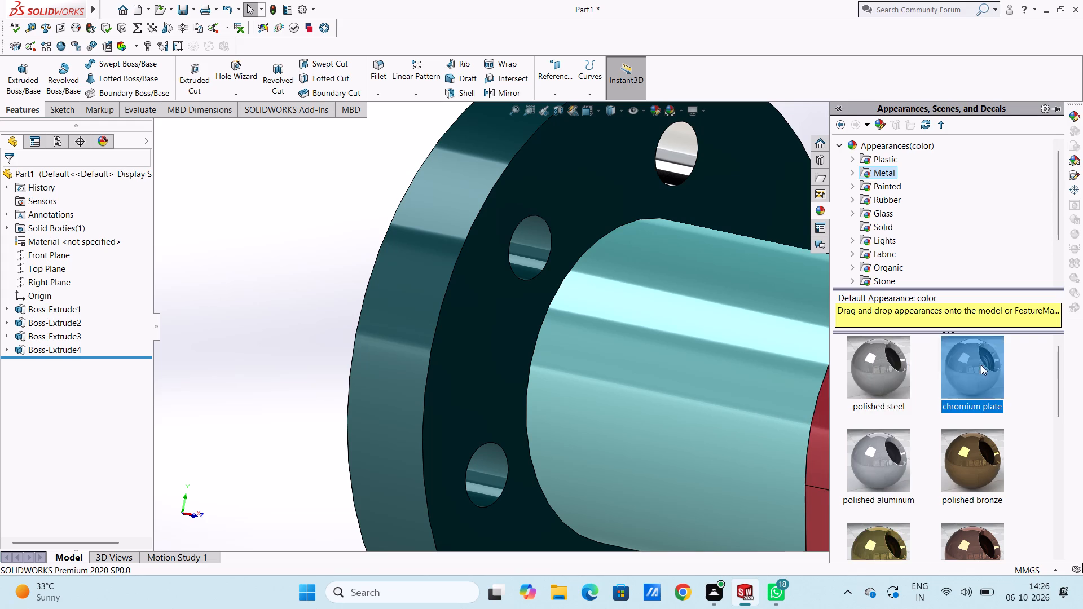
drag(981, 365, 538, 239)
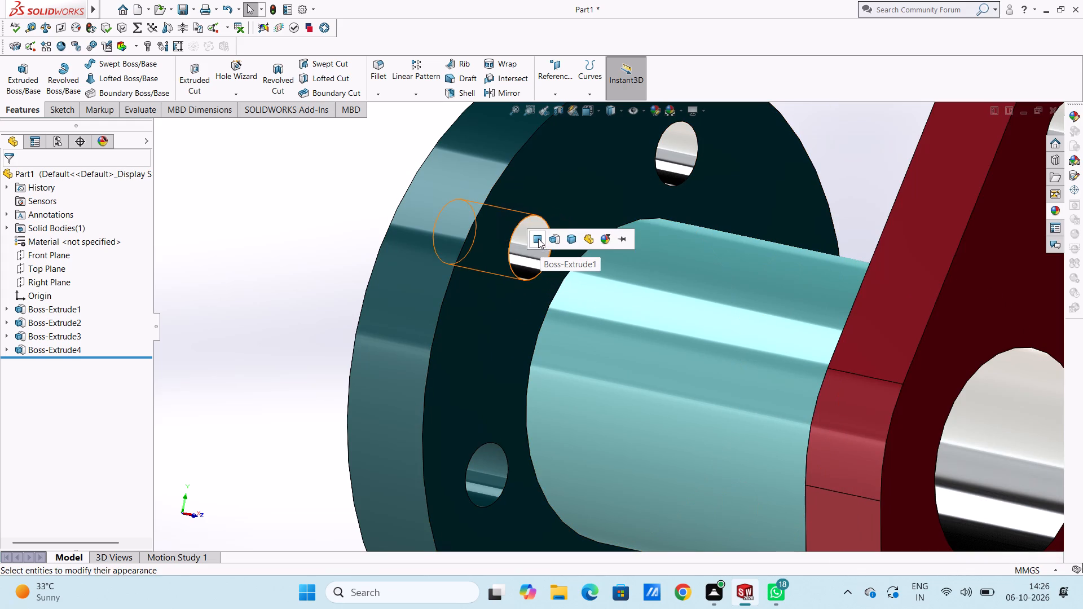
click(538, 239)
Apply the chromium plate appearance to the last unplated flange bolt hole, below the one just plated.
scroll(600, 316, up, 3)
scroll(523, 413, down, 1)
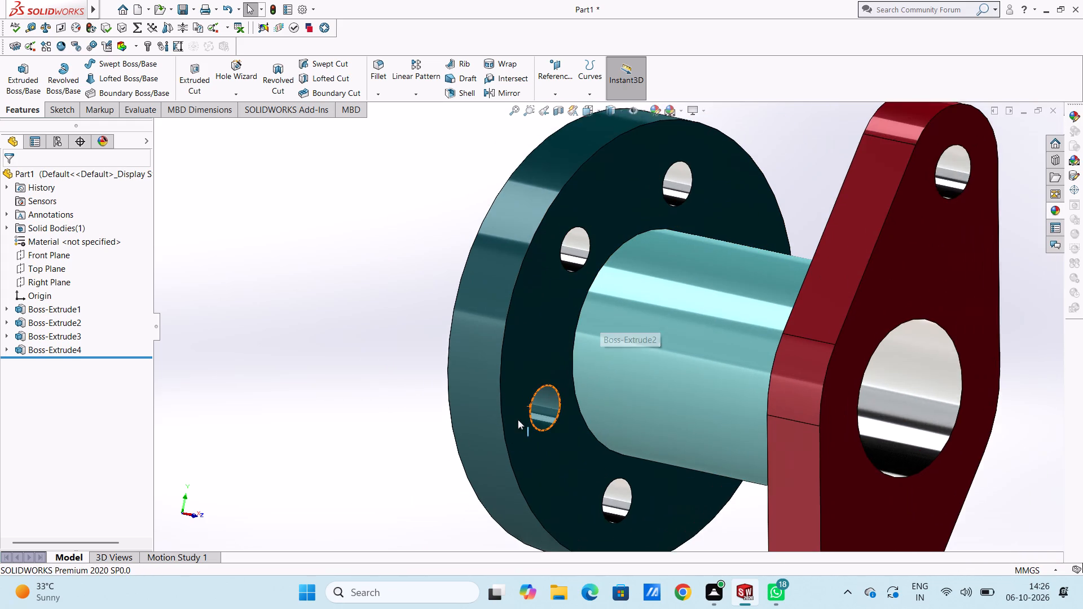
scroll(518, 420, down, 2)
click(1055, 210)
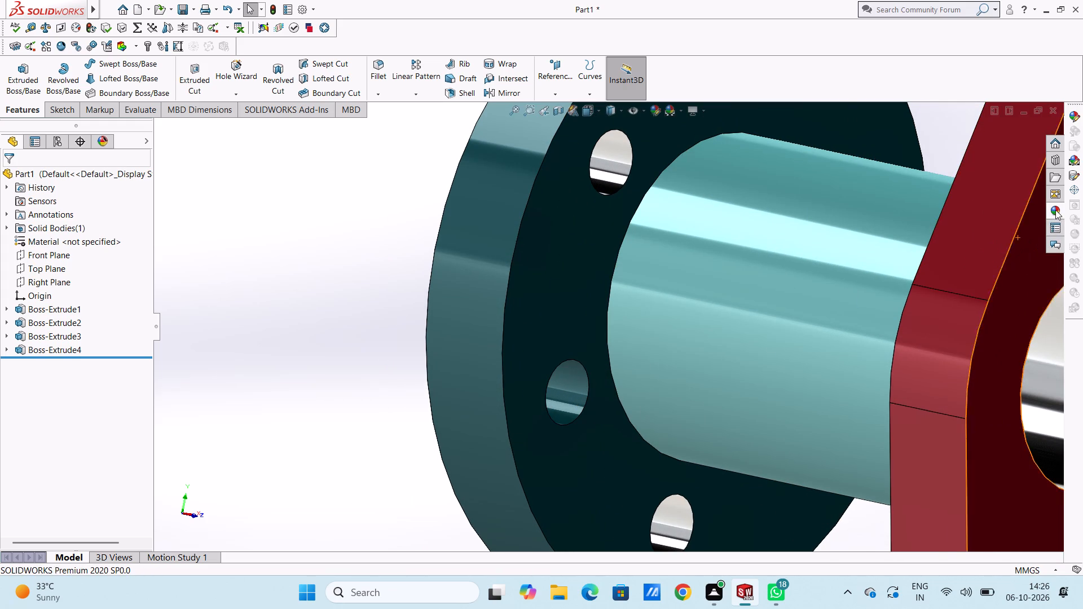
drag(979, 363, 607, 398)
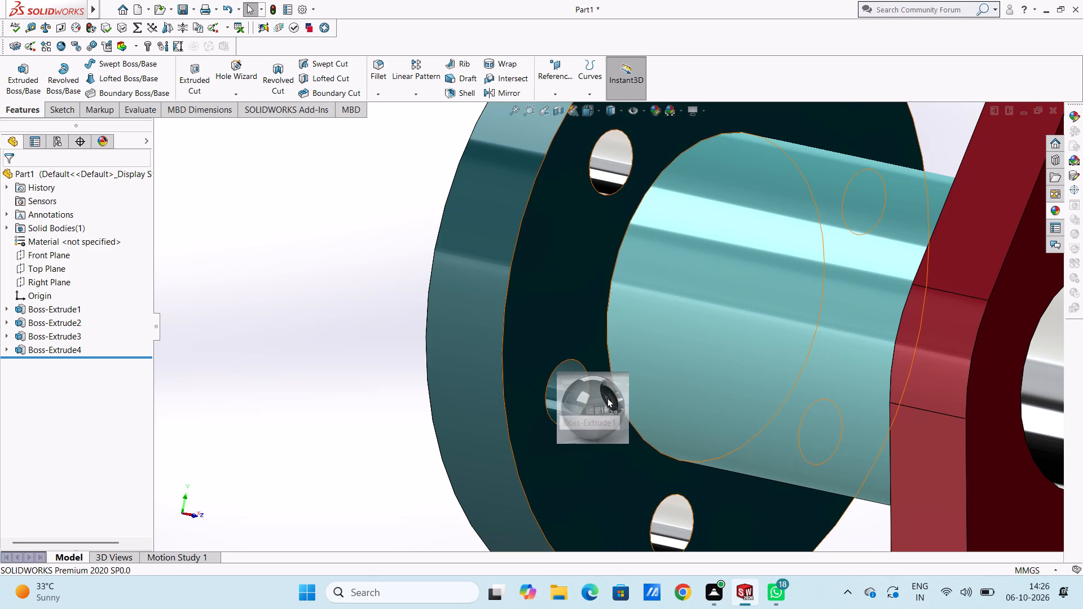
drag(607, 398, 578, 394)
click(578, 394)
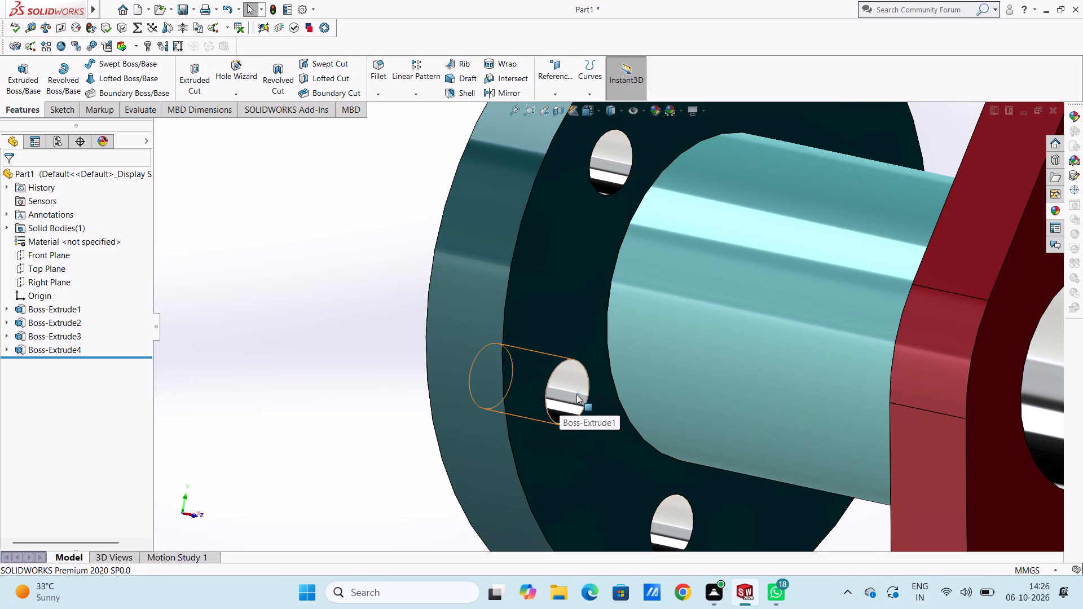
Inspect the coloured and chrome-plated part from all sides, including the flange's back face.
scroll(566, 398, up, 5)
scroll(520, 395, up, 2)
click(517, 392)
middle_drag(552, 389, 536, 338)
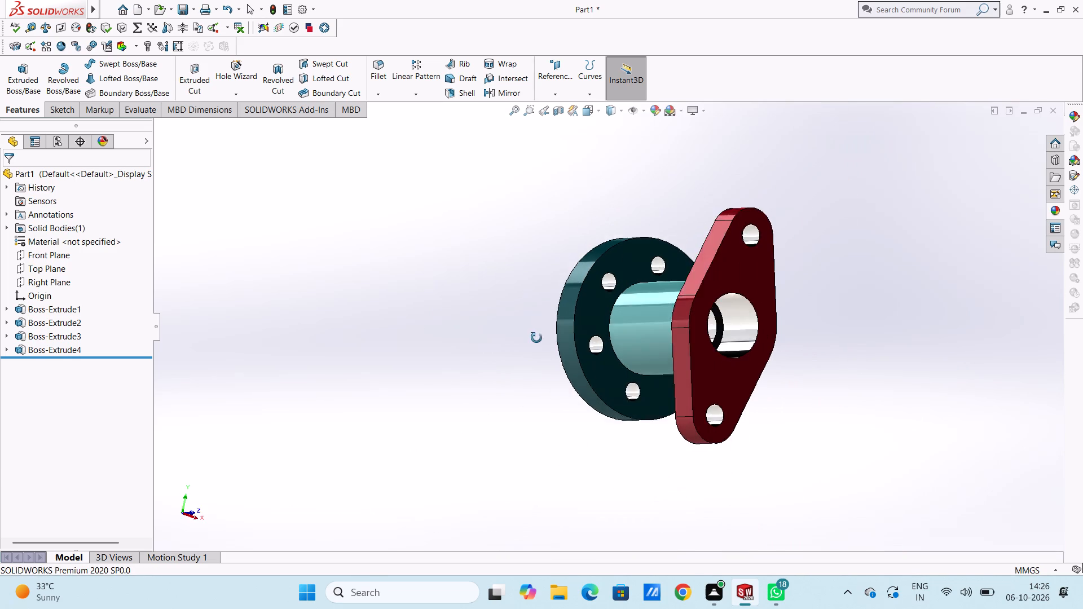
middle_drag(536, 338, 497, 323)
middle_drag(531, 370, 347, 326)
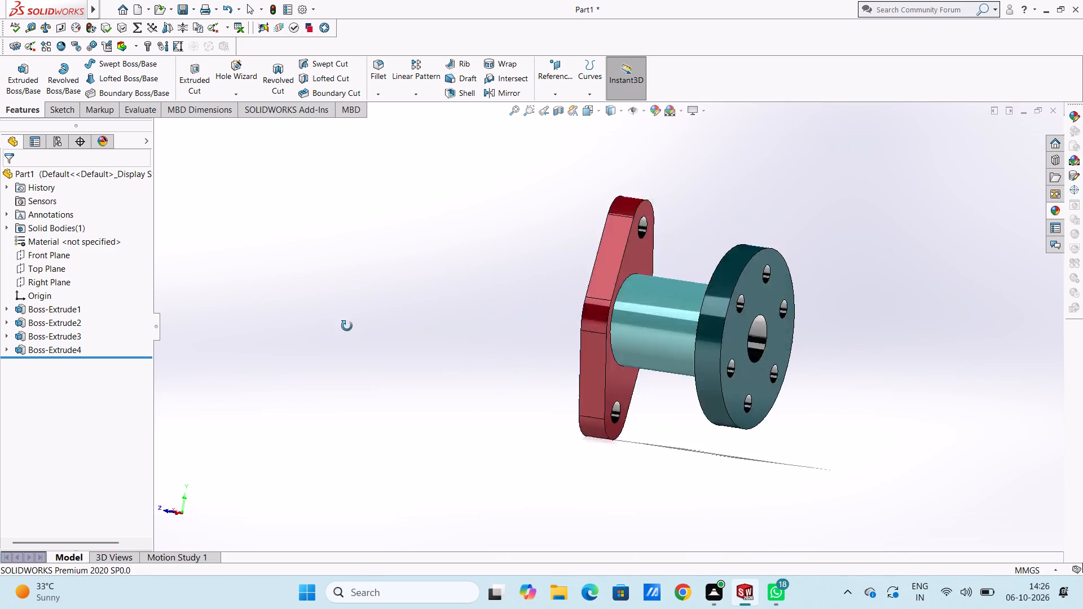
middle_drag(347, 326, 344, 325)
middle_drag(522, 327, 513, 342)
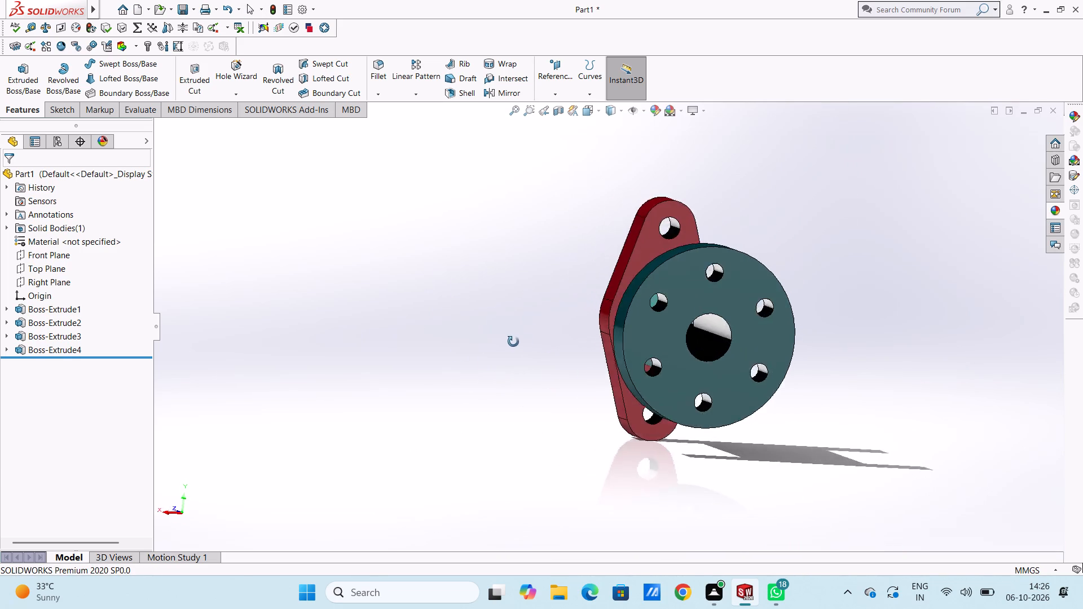
middle_drag(513, 342, 662, 341)
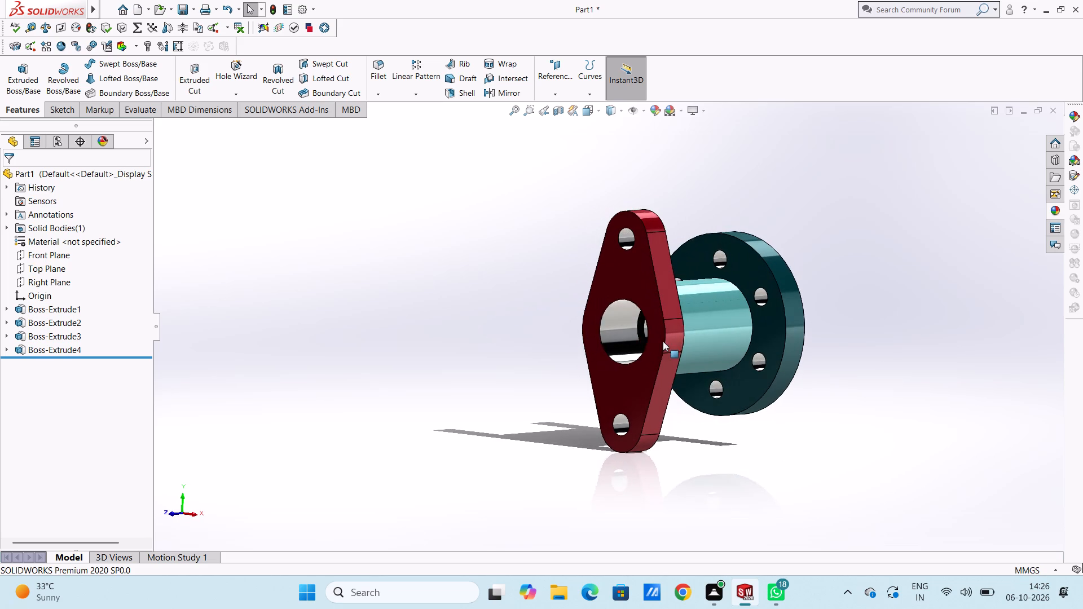
key(Escape)
key(Escape)
Show the part in isometric orientation with a planar section view based on the Front Plane, using the preset offset and rotation.
key(ctrl+8)
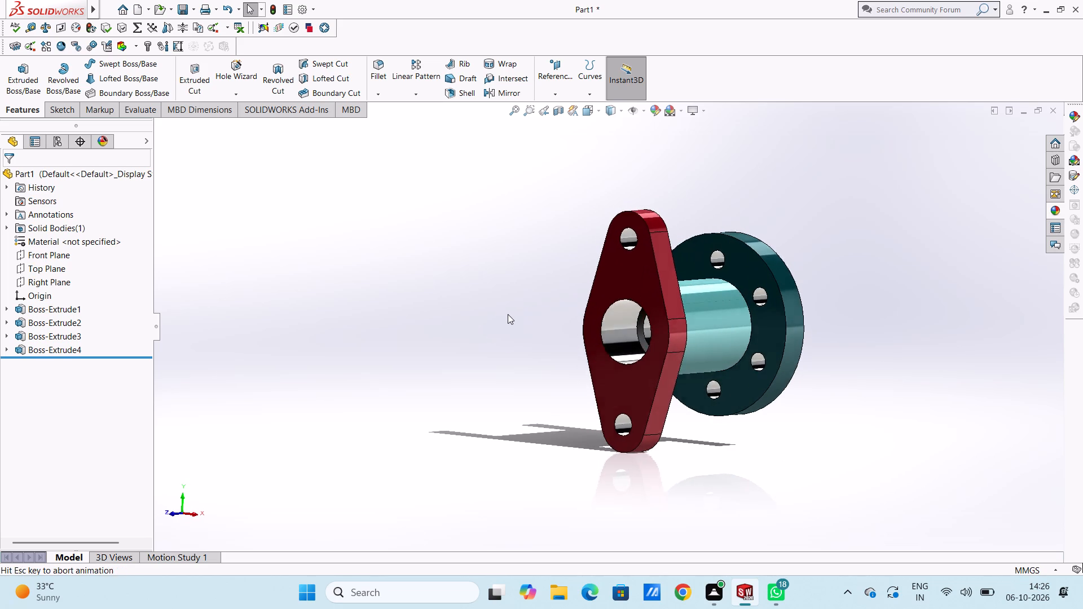
key(ctrl+7)
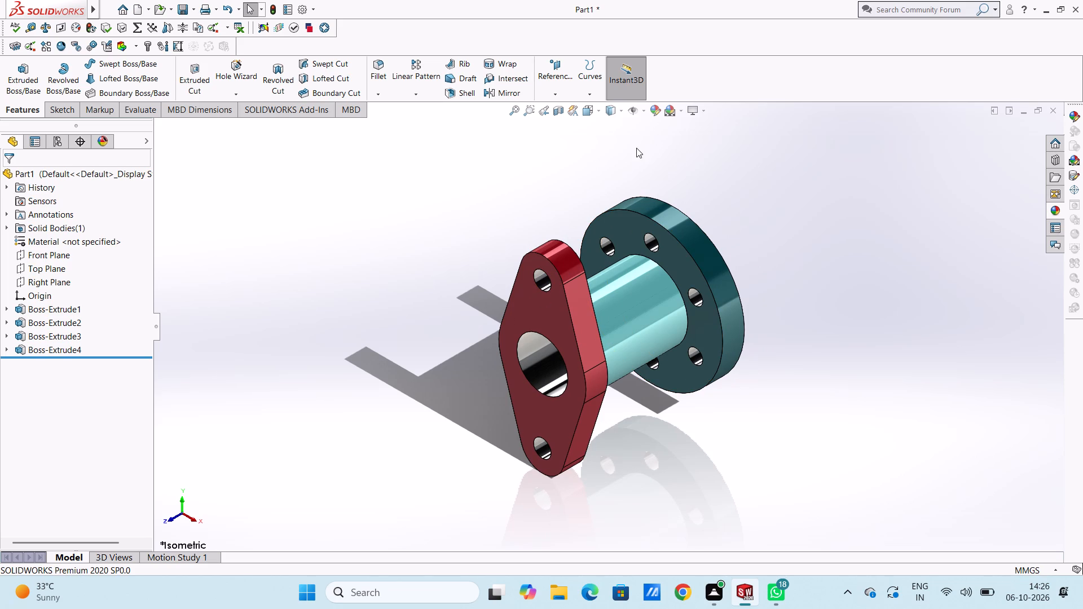
click(559, 109)
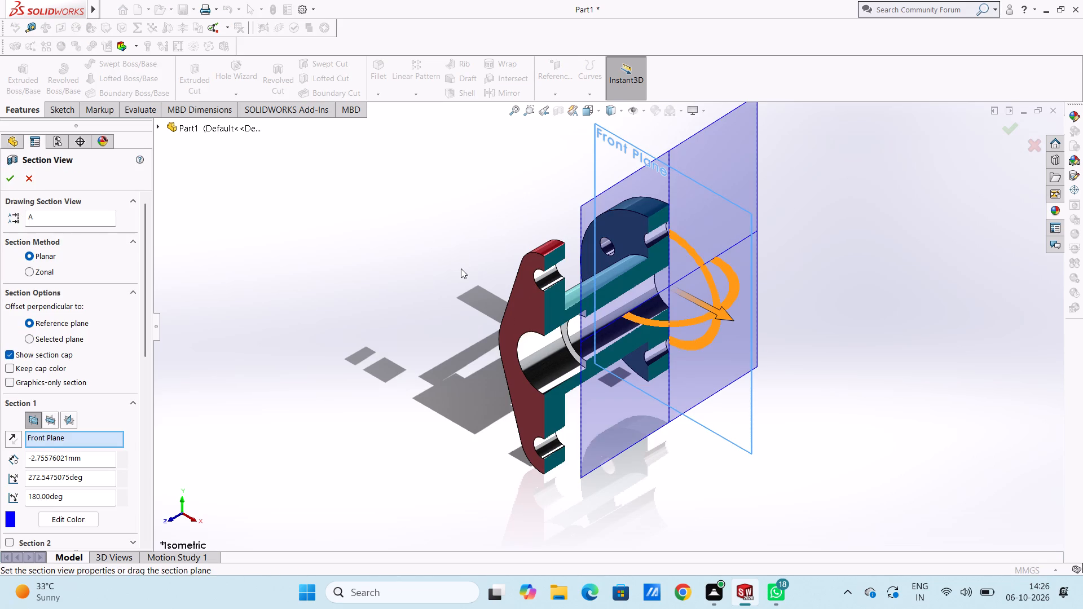
click(11, 181)
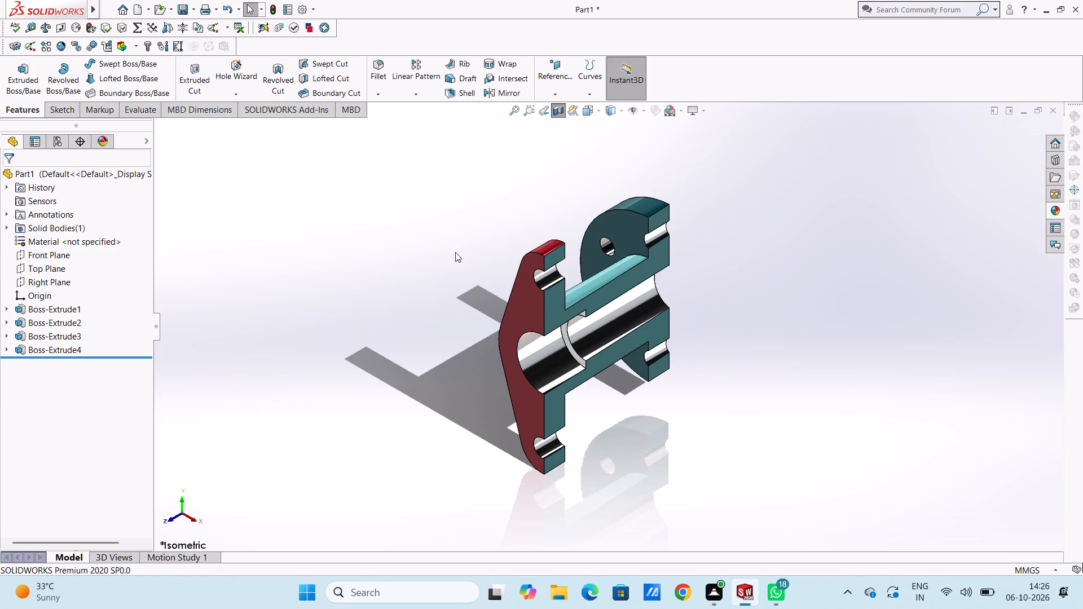
Examine the sectioned part from several angles, including the counterbored bore, the cut bolt holes and the outer side of the flange and end plate.
middle_drag(443, 254, 454, 225)
middle_drag(468, 295, 422, 273)
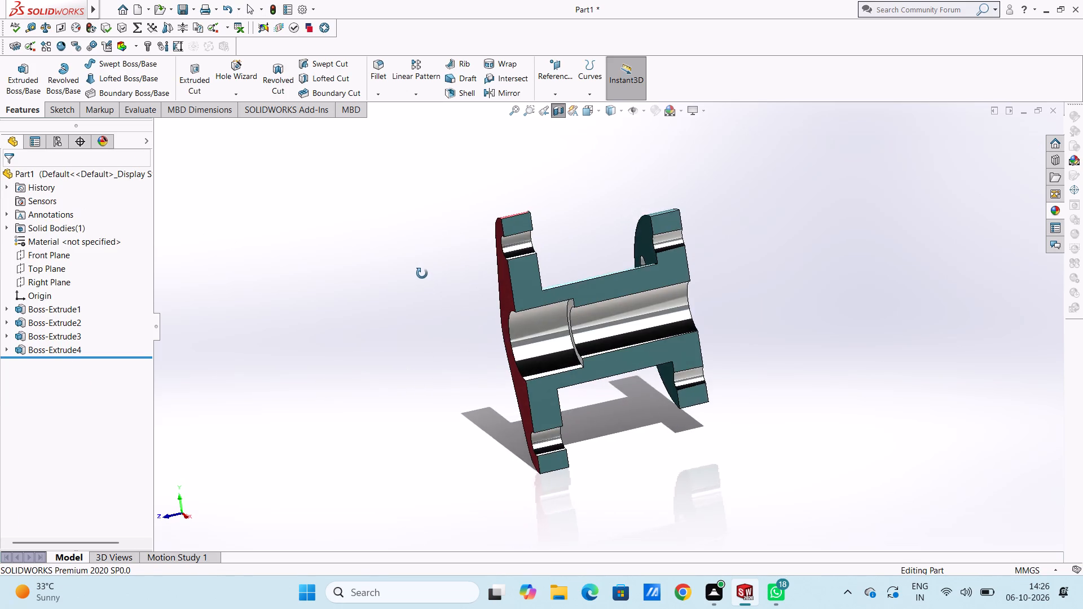
middle_drag(422, 273, 414, 241)
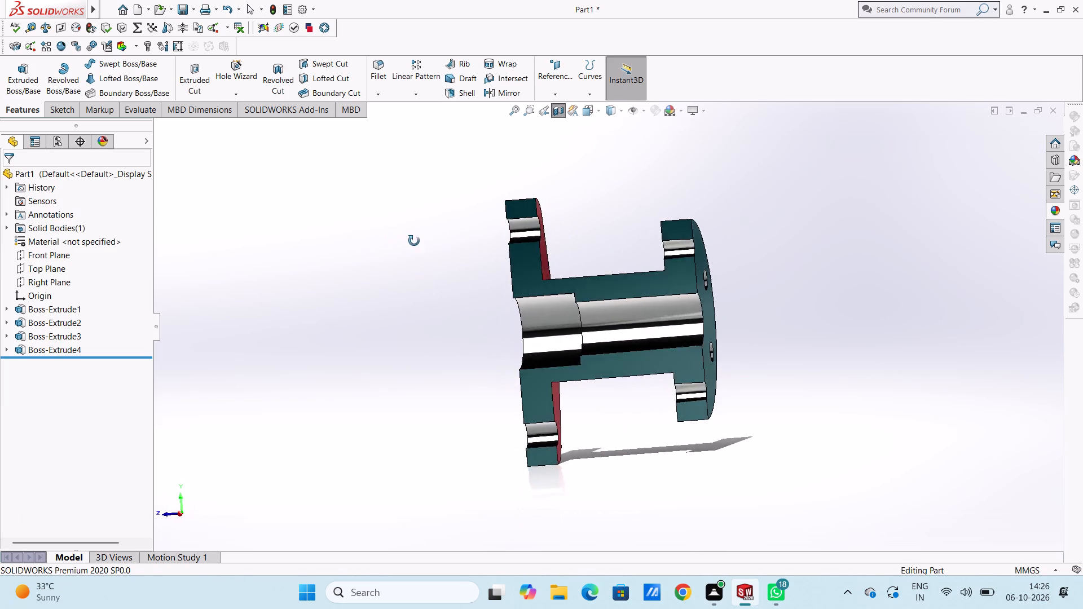
middle_drag(414, 241, 459, 251)
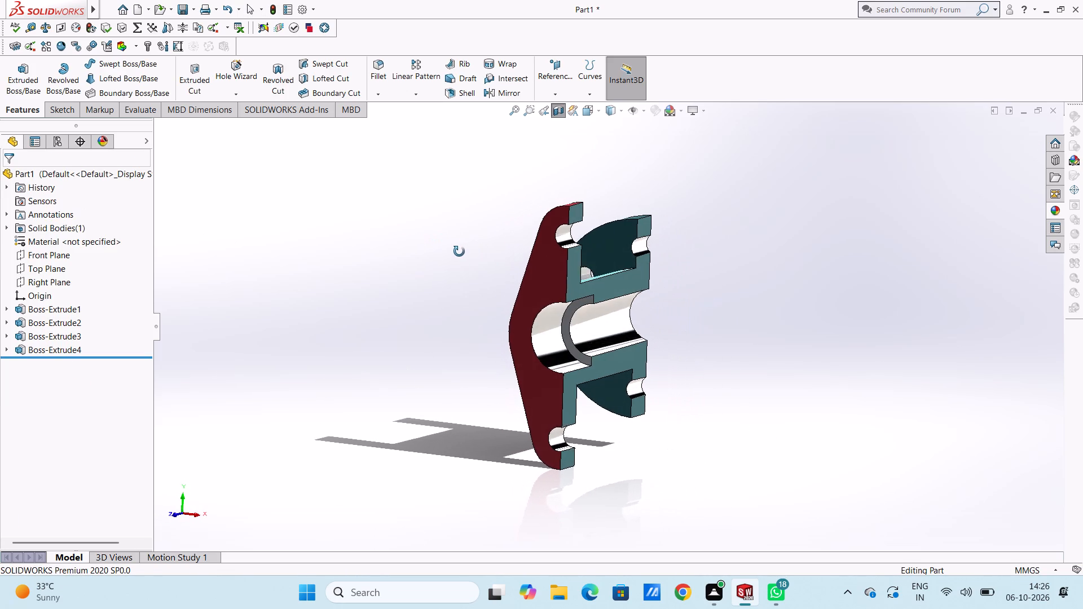
middle_drag(459, 251, 421, 235)
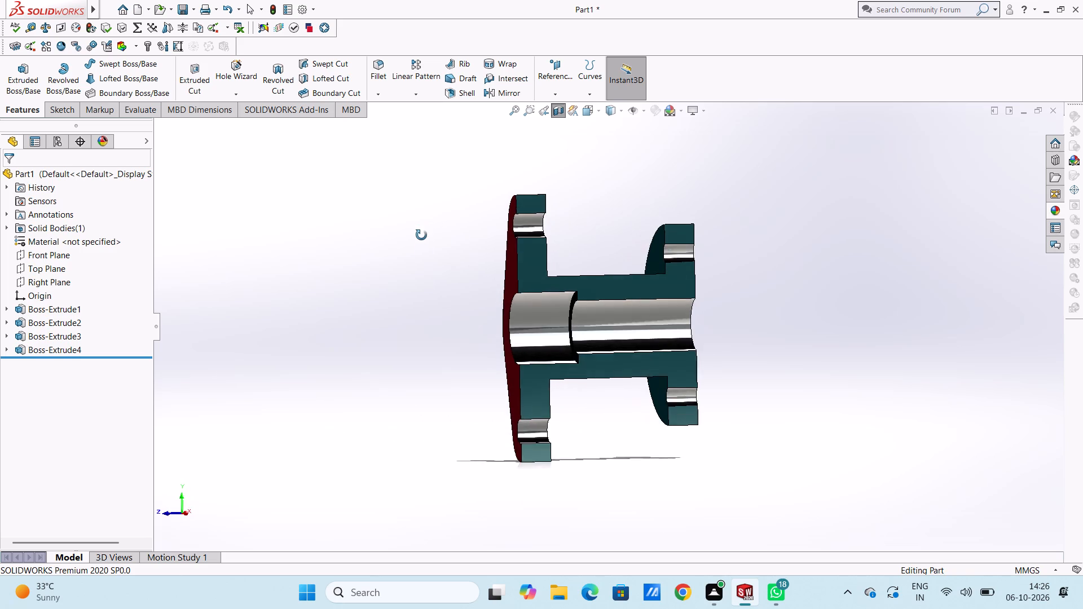
middle_drag(421, 235, 471, 297)
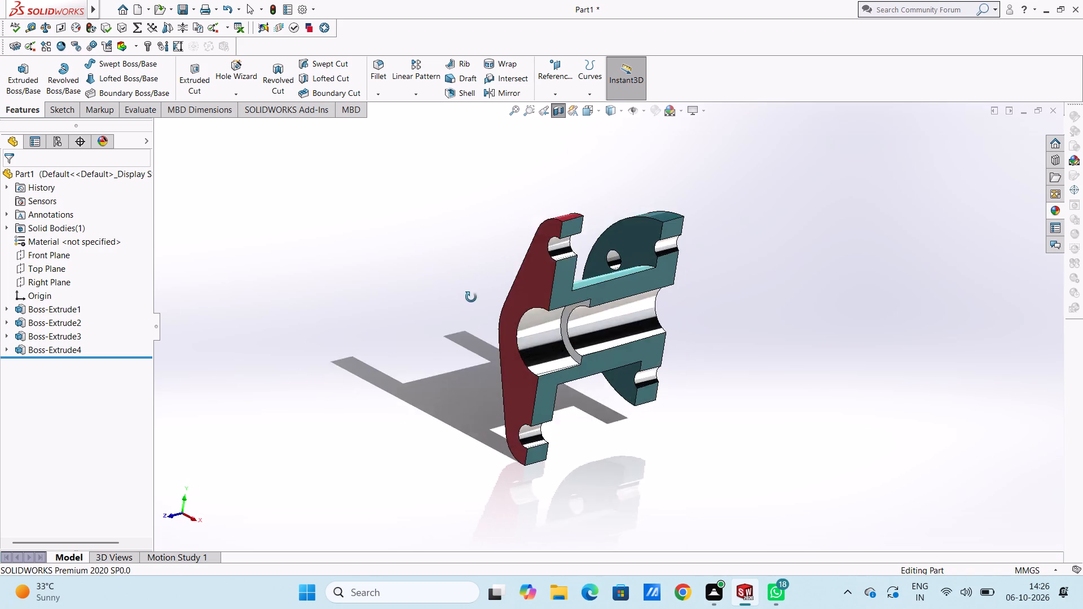
middle_drag(471, 297, 515, 299)
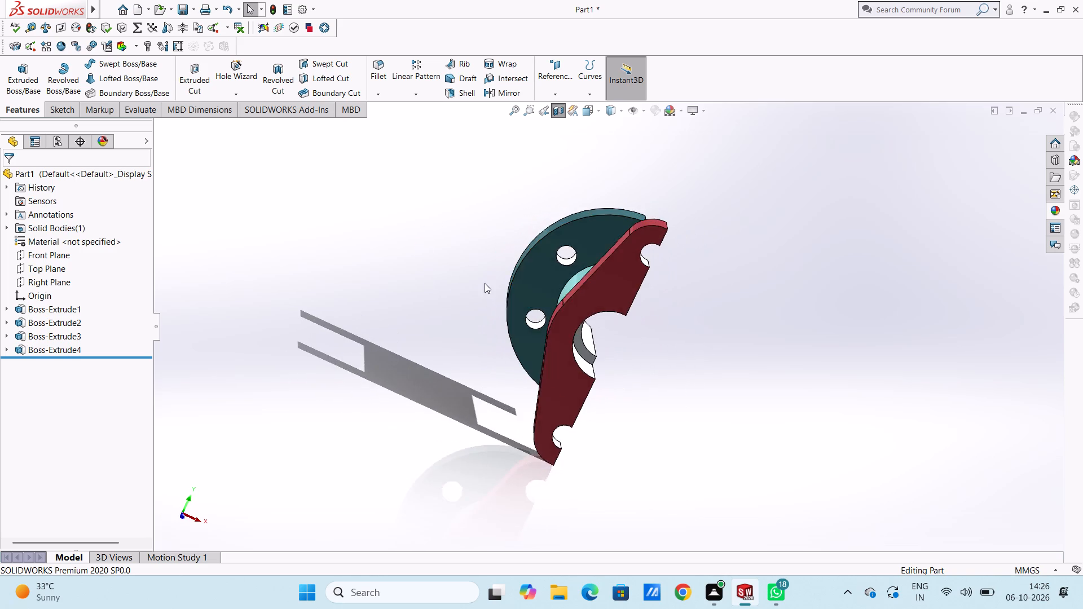
middle_drag(483, 283, 406, 266)
middle_drag(436, 315, 438, 304)
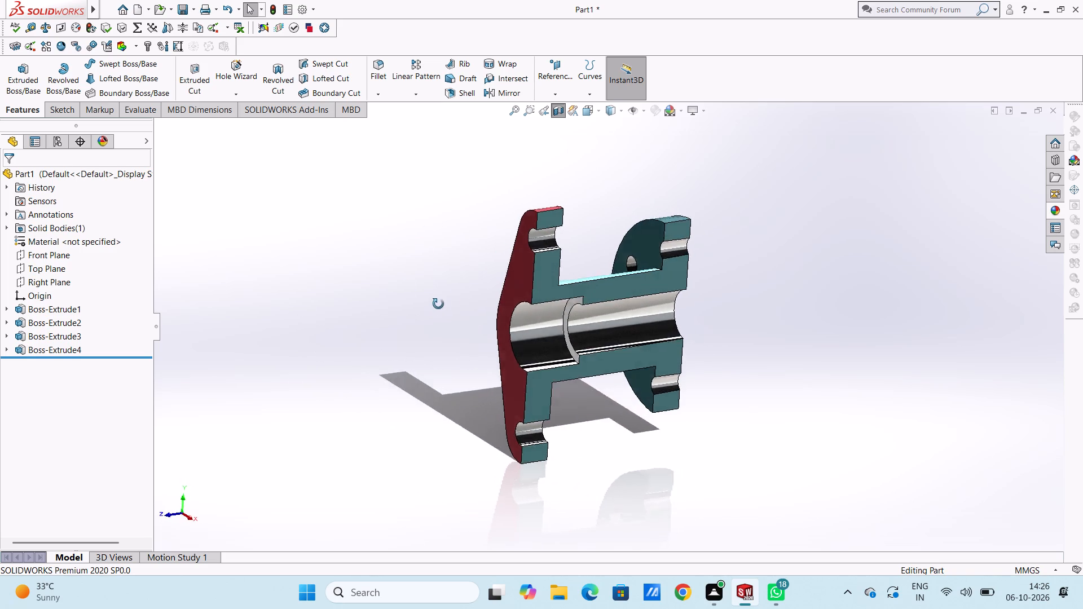
middle_drag(438, 304, 430, 289)
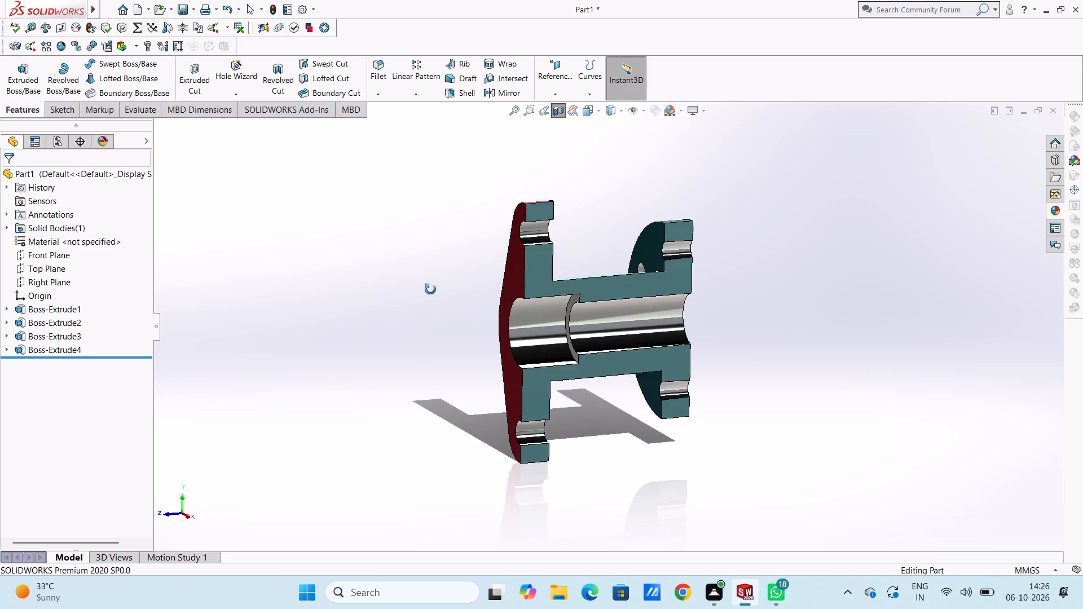
middle_drag(430, 289, 658, 405)
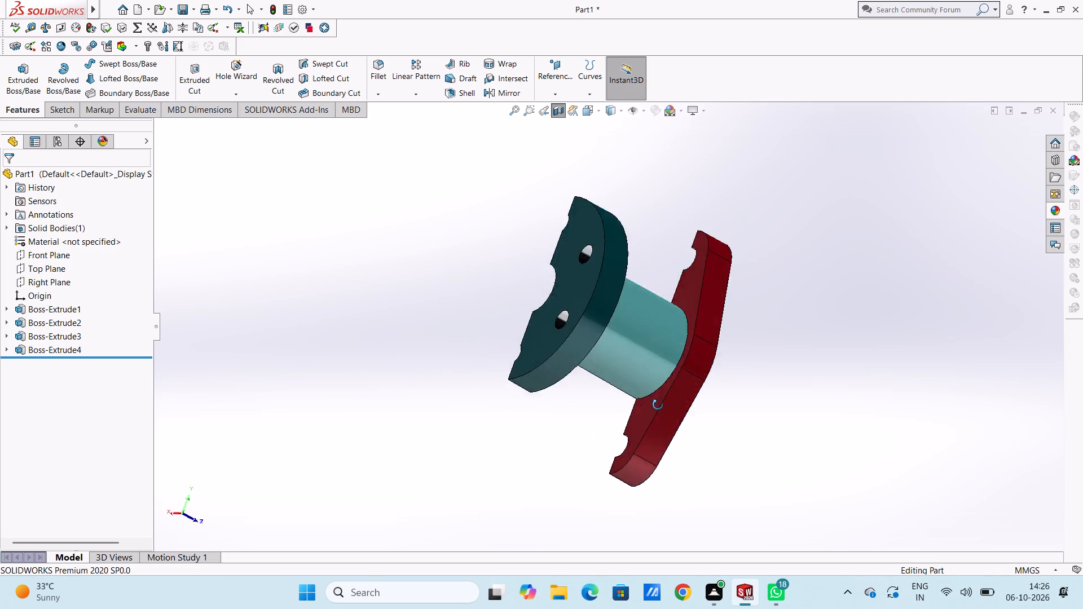
middle_drag(658, 405, 897, 539)
Turn off the section view and show the complete part in isometric orientation.
click(558, 115)
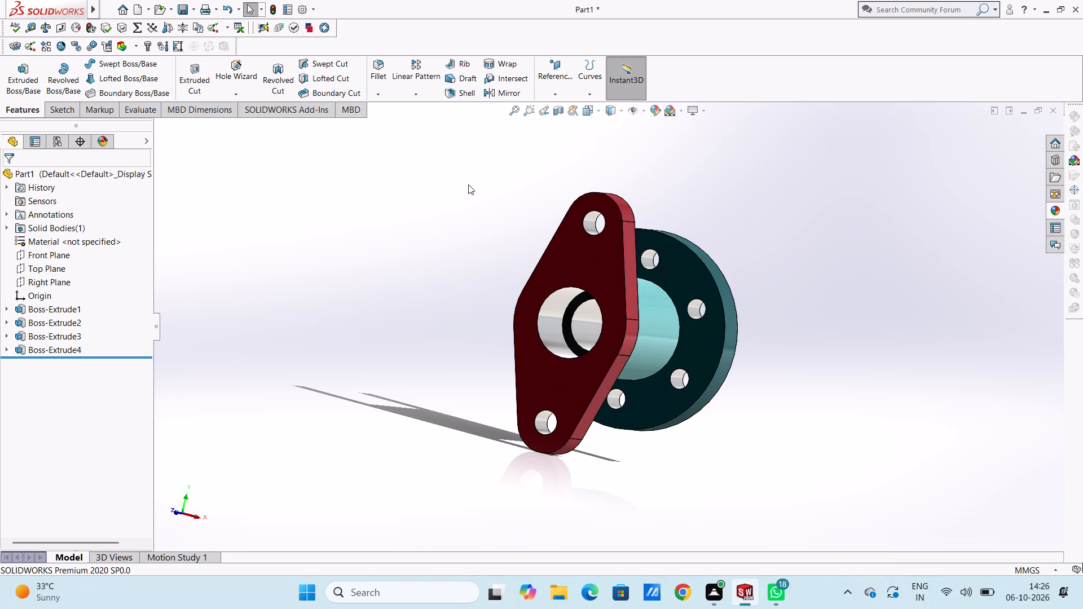
key(ctrl+7)
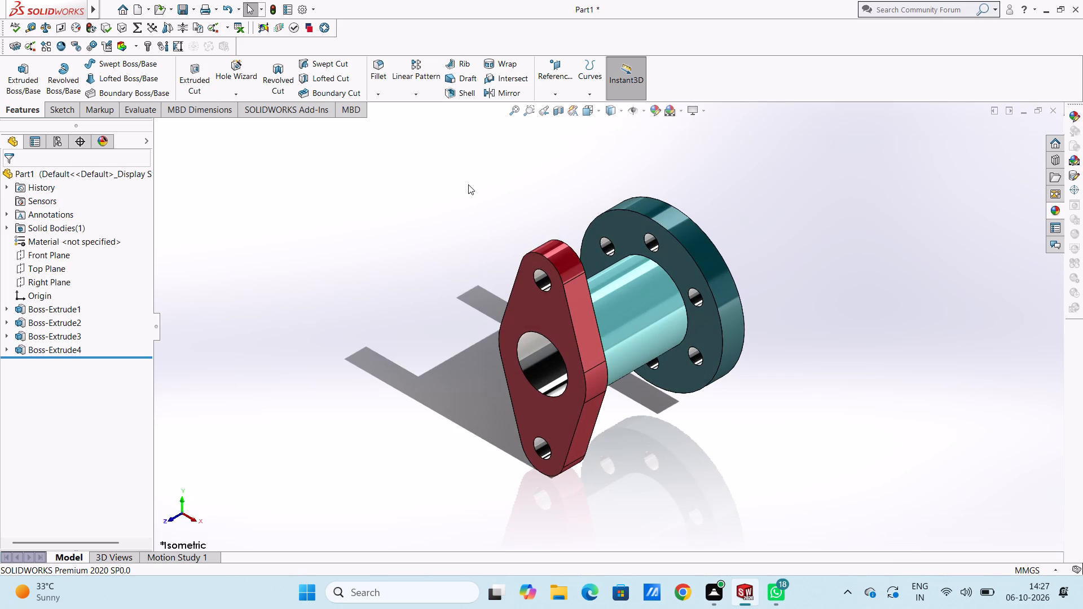
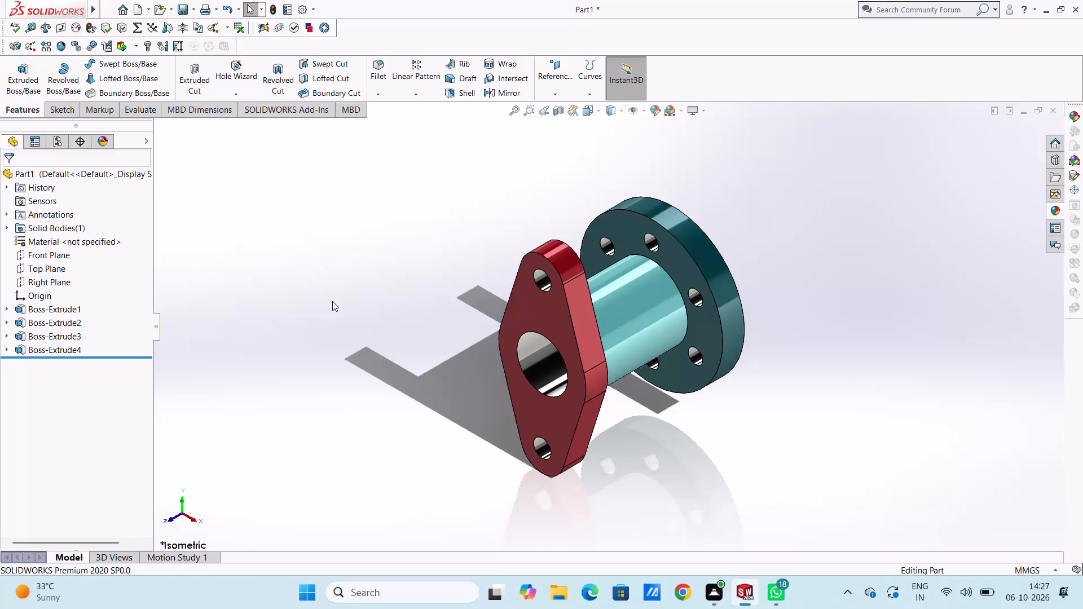
Save the part in the Documents folder as "Flanged Eccentric Guide Bracket with Ø26 Bore" in SOLIDWORKS Part format.
key(ctrl+s)
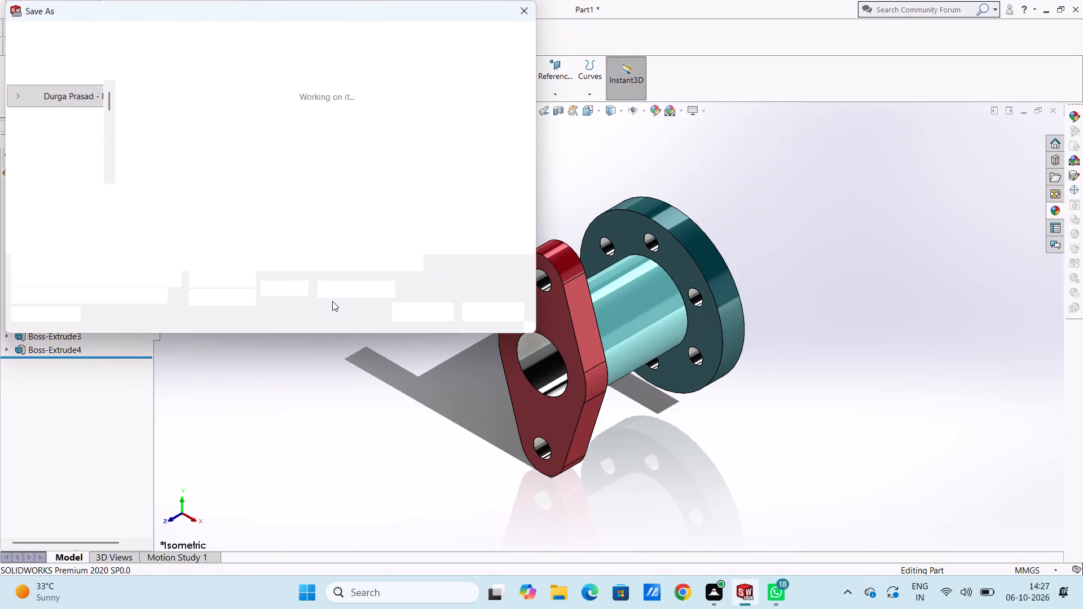
key(ctrl+v)
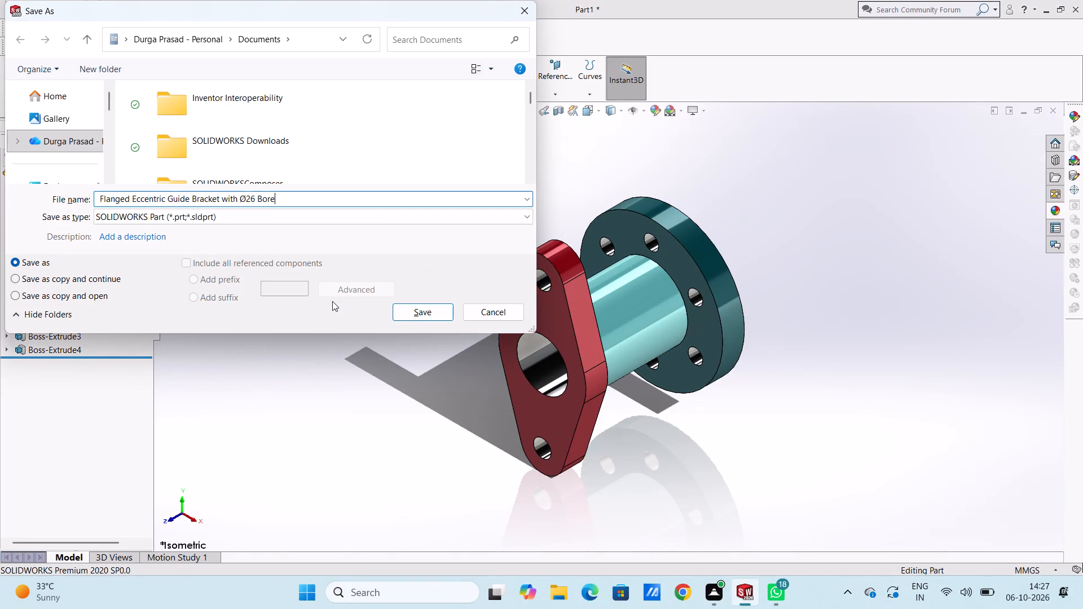
click(414, 310)
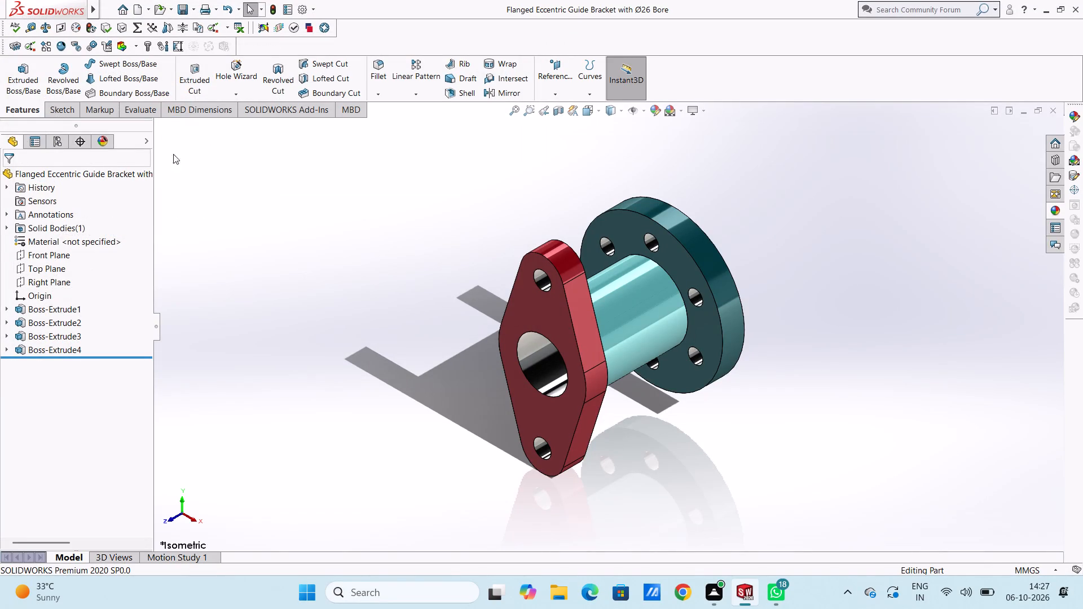
Save a copy of the part in Adobe Portable Document Format (*.pdf) under the same file name in Documents.
click(195, 11)
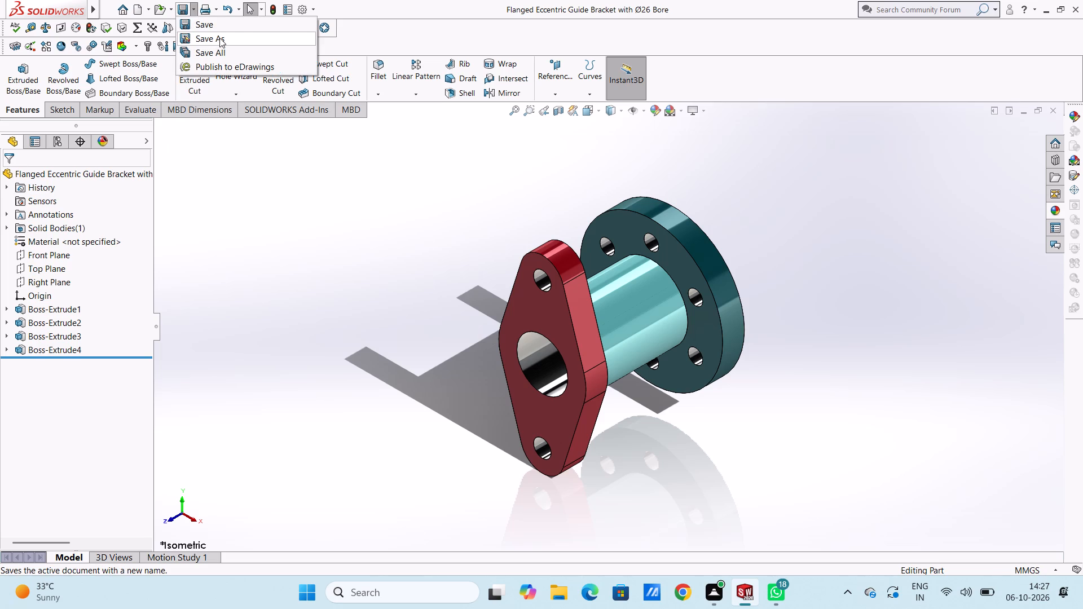
click(219, 38)
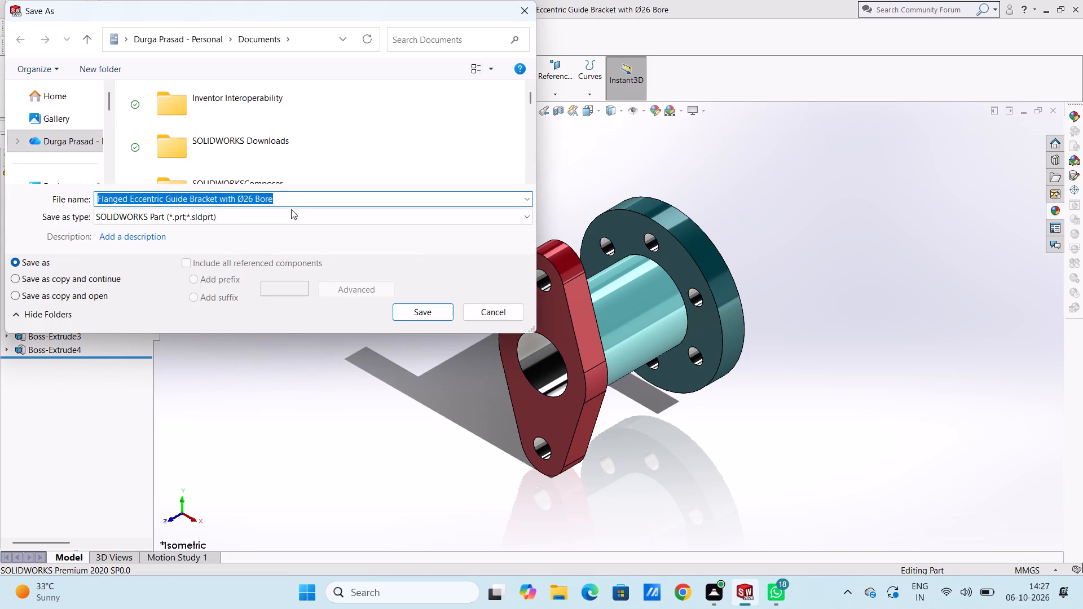
click(294, 218)
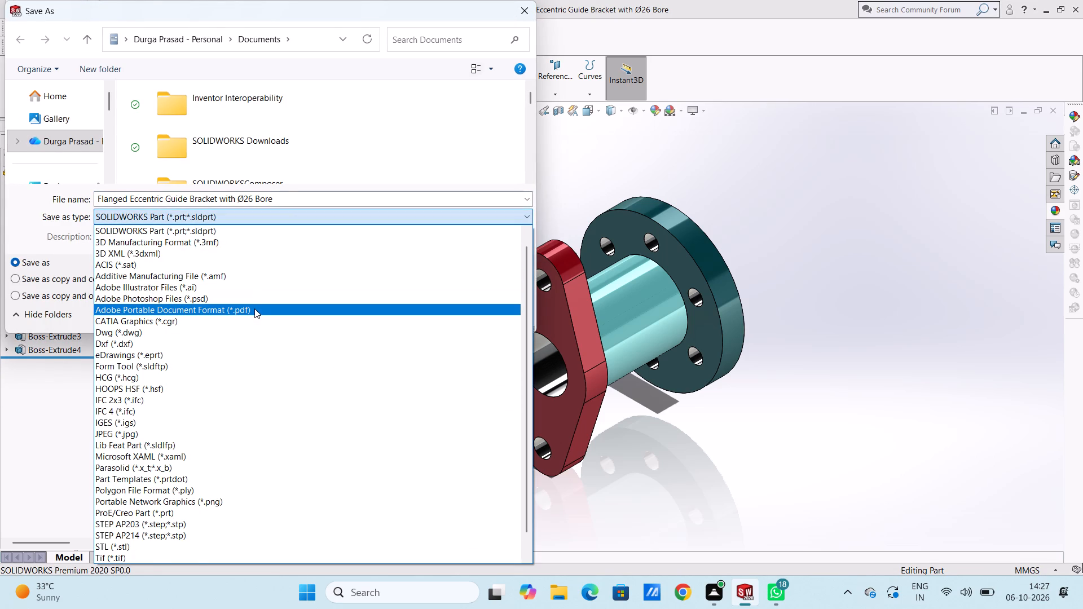
click(254, 308)
click(414, 332)
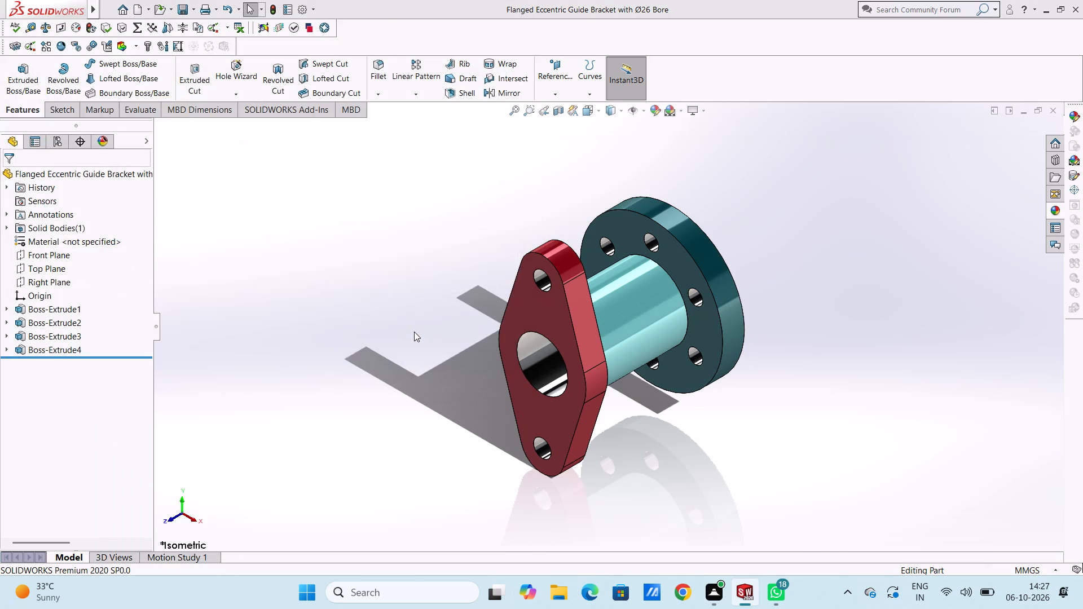